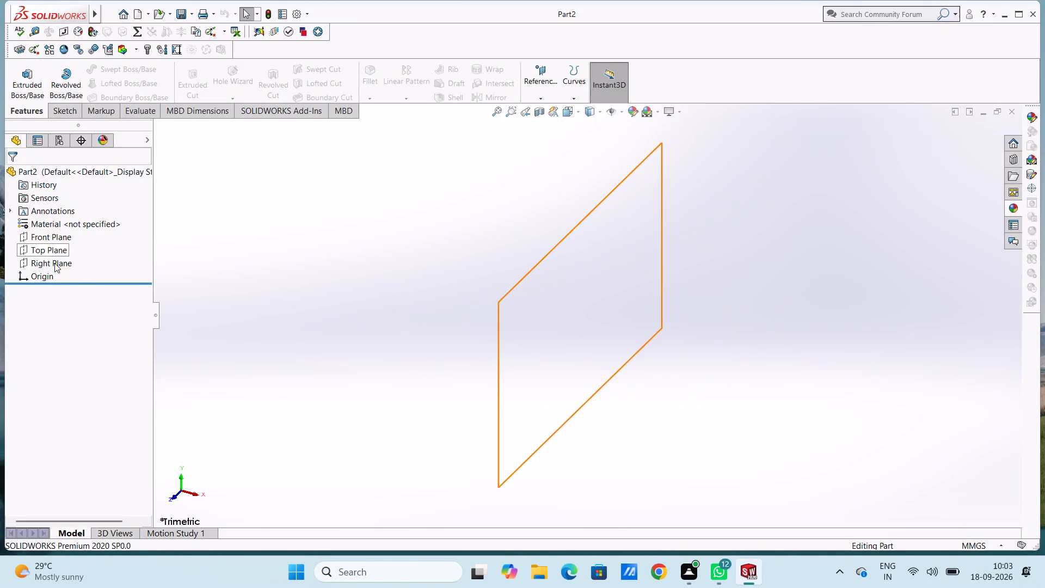
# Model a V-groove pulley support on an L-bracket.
# Start a new sketch on the Front Plane.
pyautogui.click(59, 233)
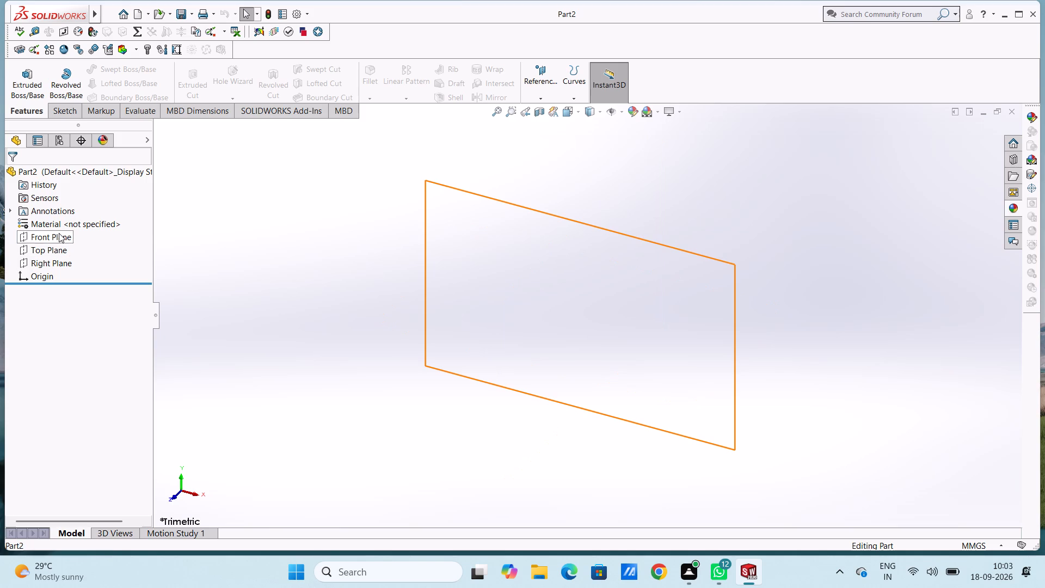
pyautogui.click(69, 222)
pyautogui.click(248, 291)
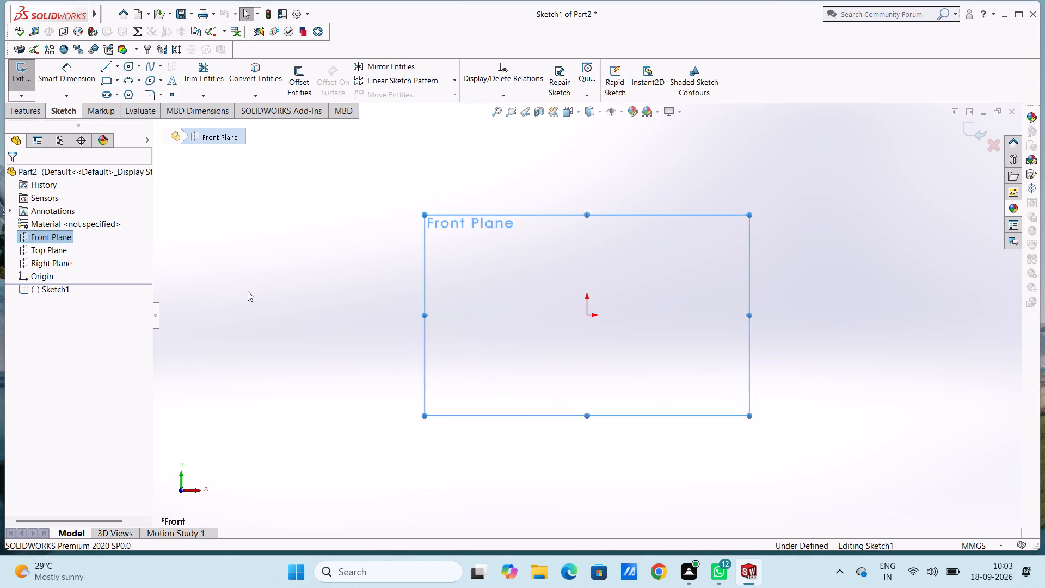
pyautogui.click(248, 291)
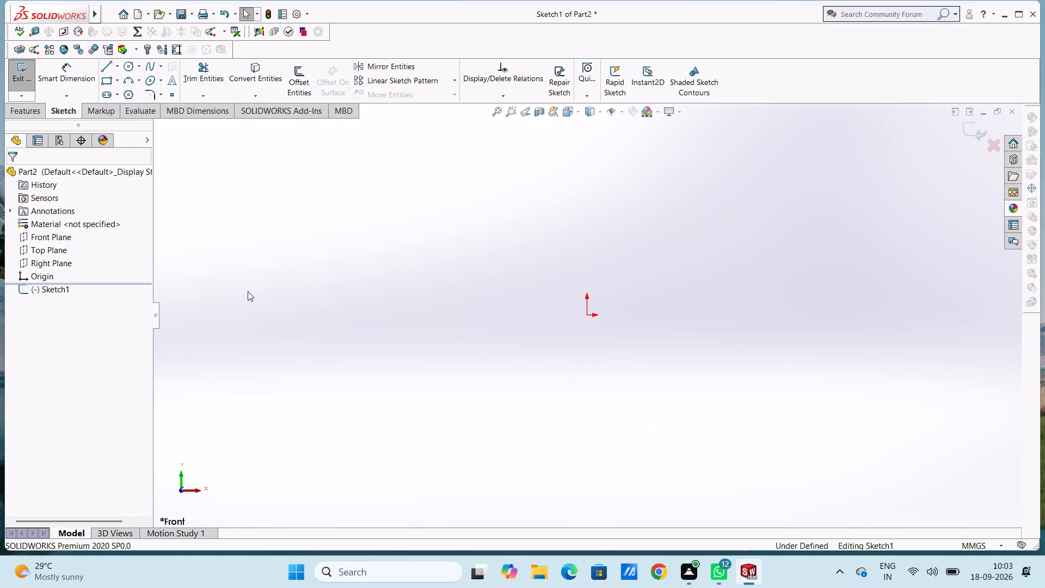
# Sketch a center rectangle on the origin, 42.5 mm high and 20 mm wide.
pyautogui.click(115, 83)
pyautogui.click(111, 108)
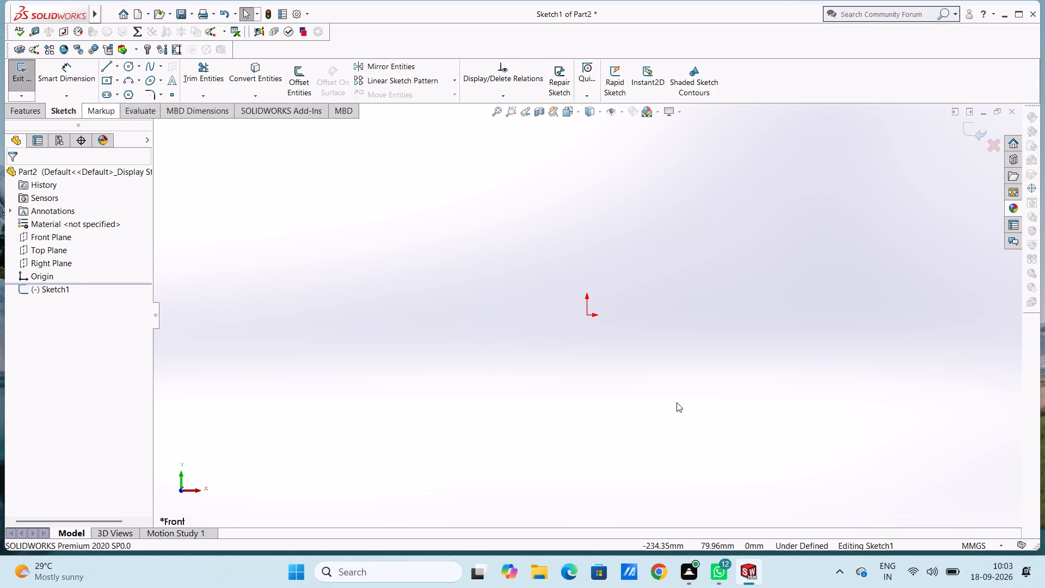
pyautogui.click(586, 316)
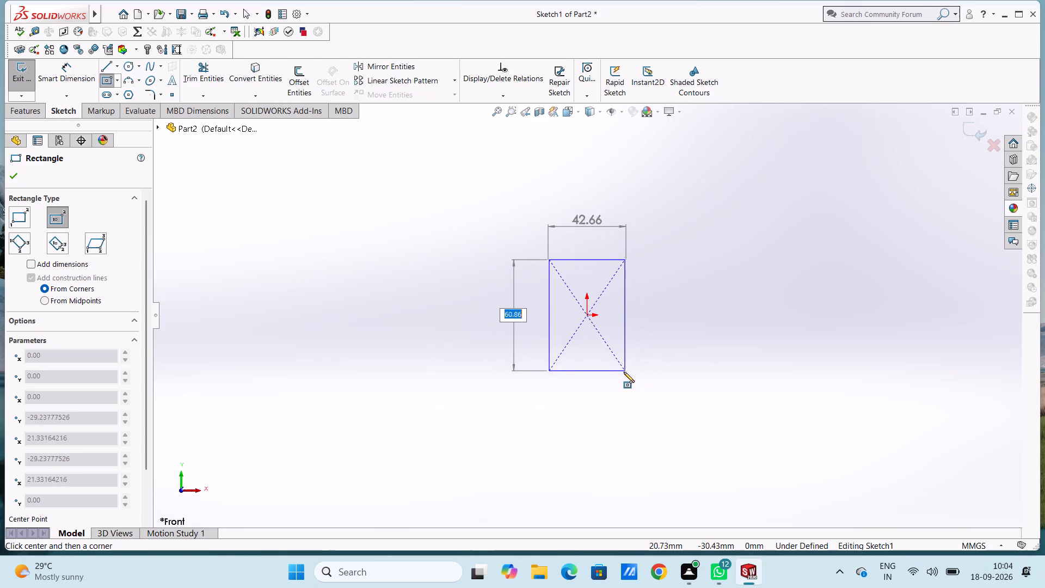
pyautogui.write('42.5')
pyautogui.press('Return')
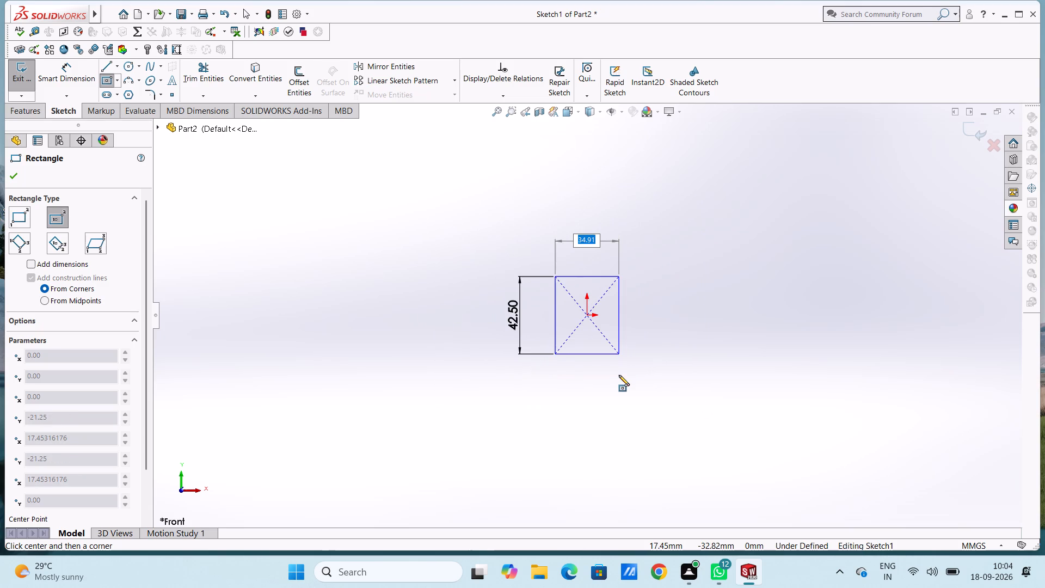
pyautogui.scroll(-3, 648, 360)
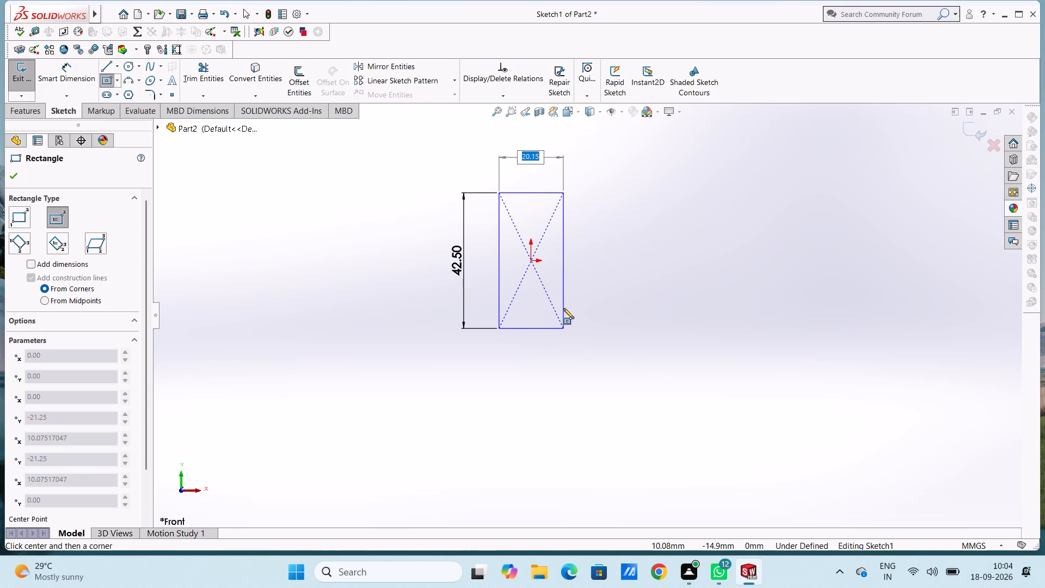
pyautogui.write('20')
pyautogui.press('Return')
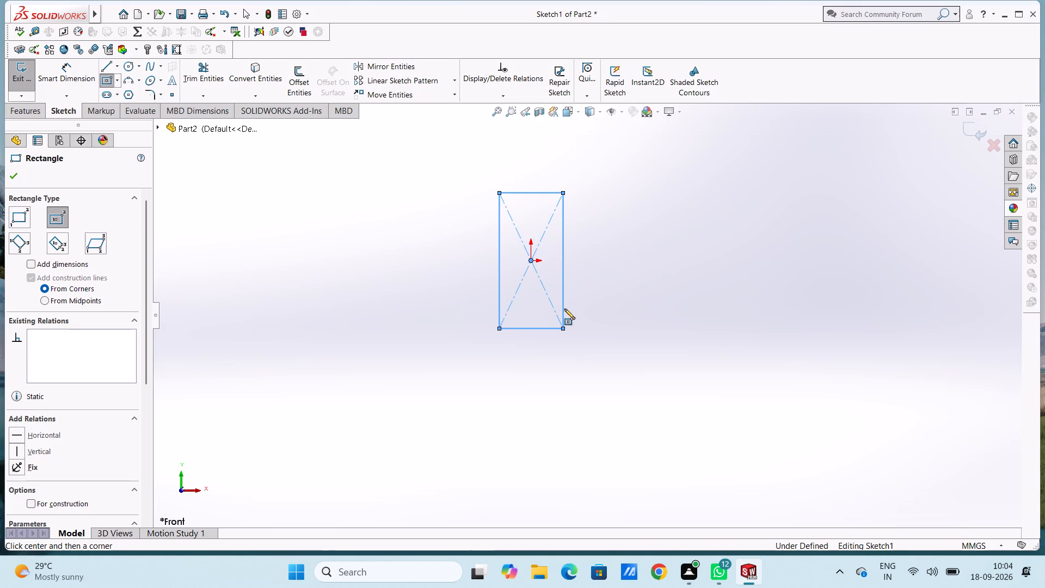
# Add smart dimensions to the rectangle for its 42.5 mm height and 20 mm width.
pyautogui.click(73, 69)
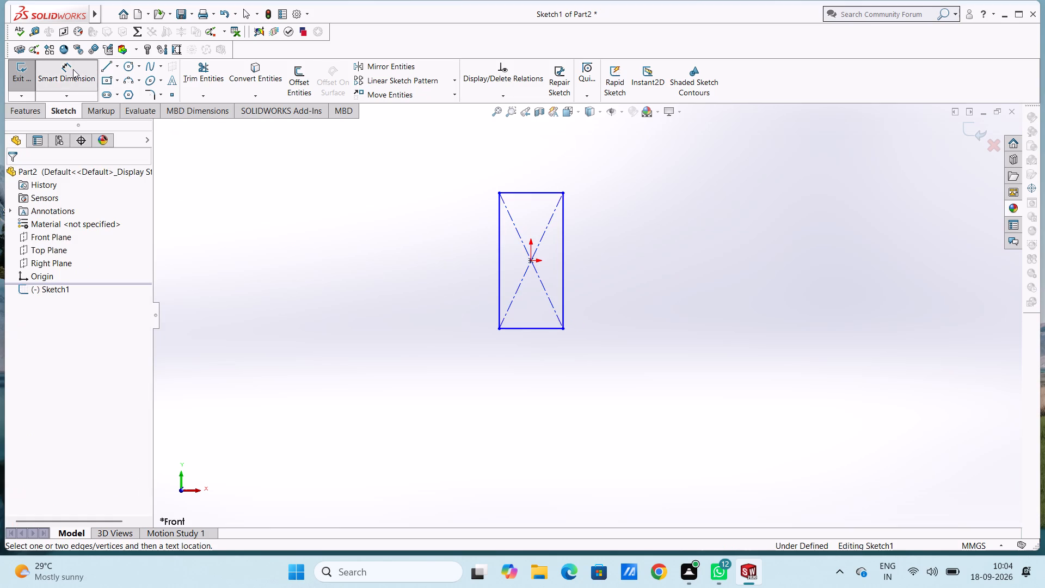
pyautogui.click(498, 273)
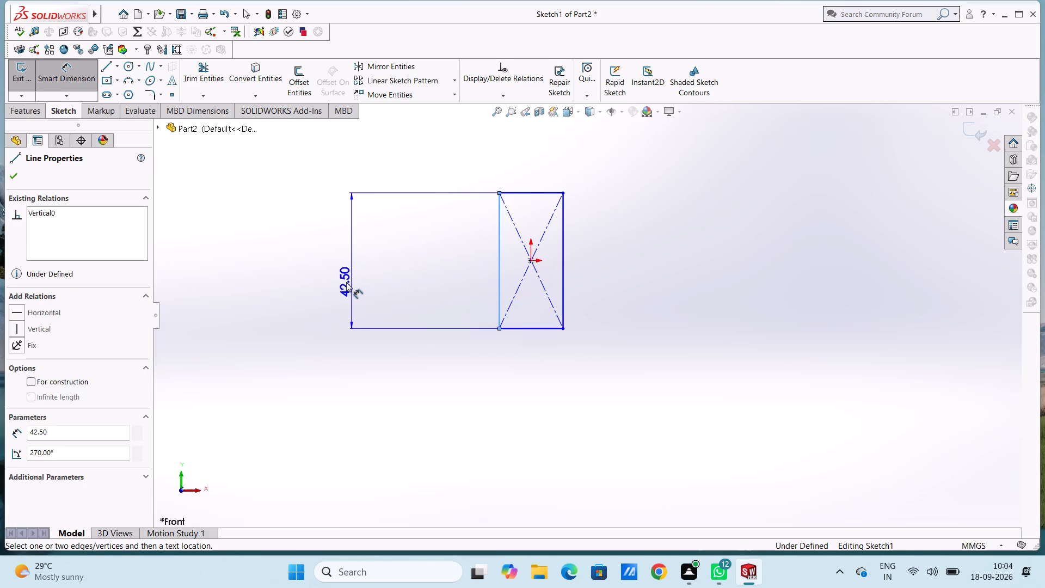
pyautogui.click(345, 282)
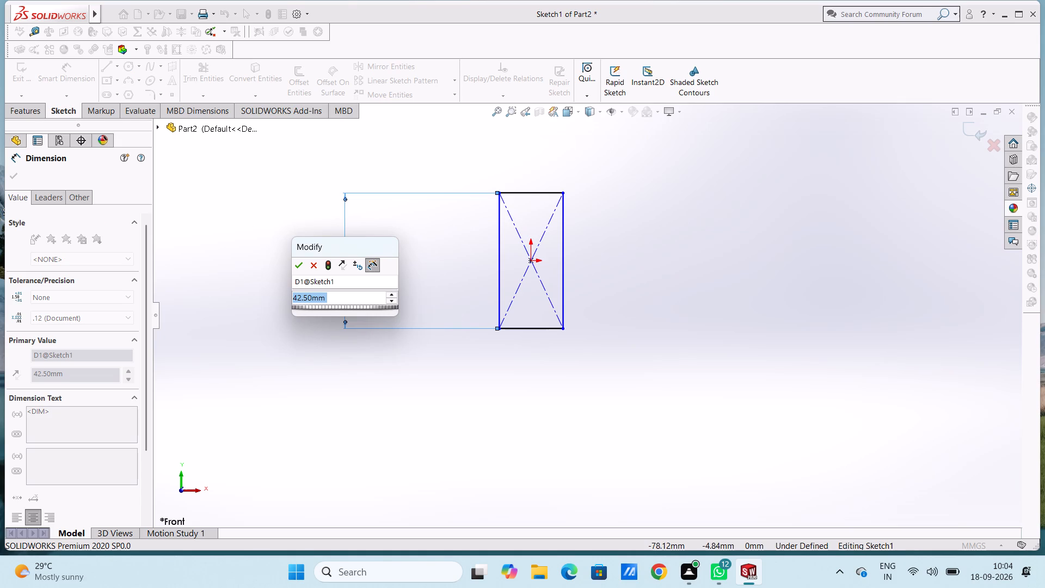
pyautogui.click(297, 267)
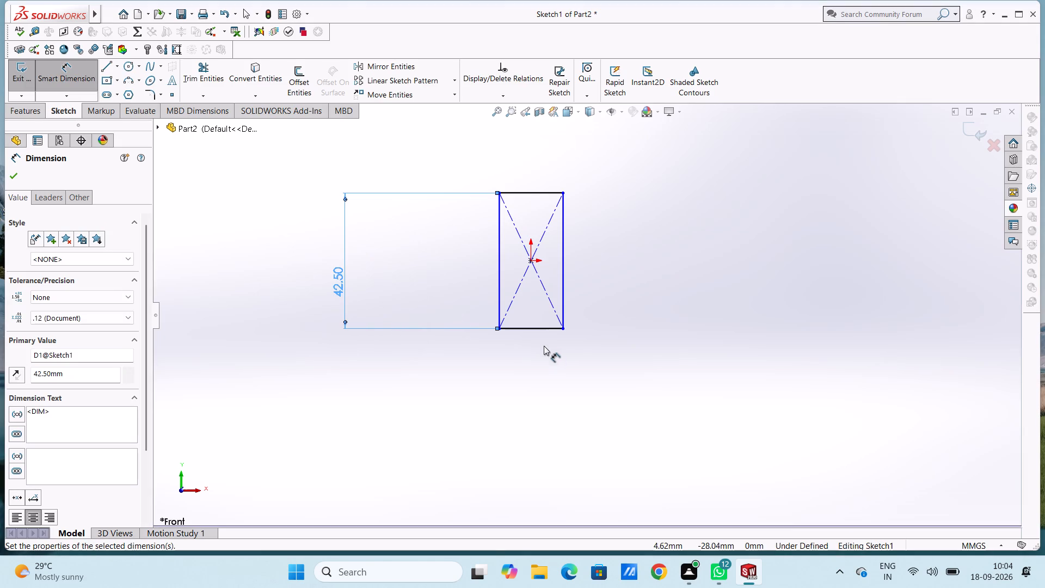
pyautogui.click(540, 327)
pyautogui.click(551, 437)
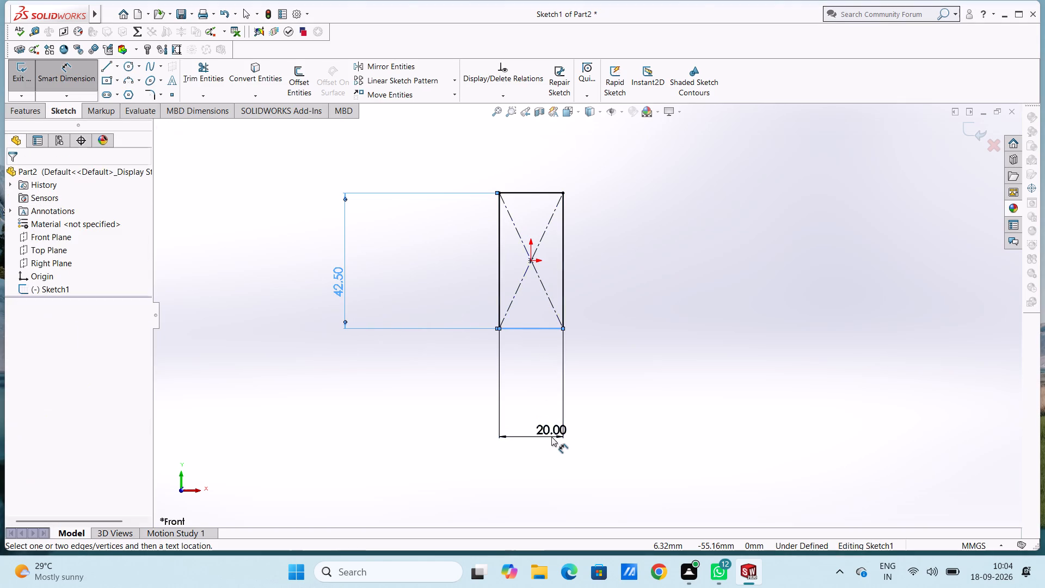
pyautogui.click(503, 422)
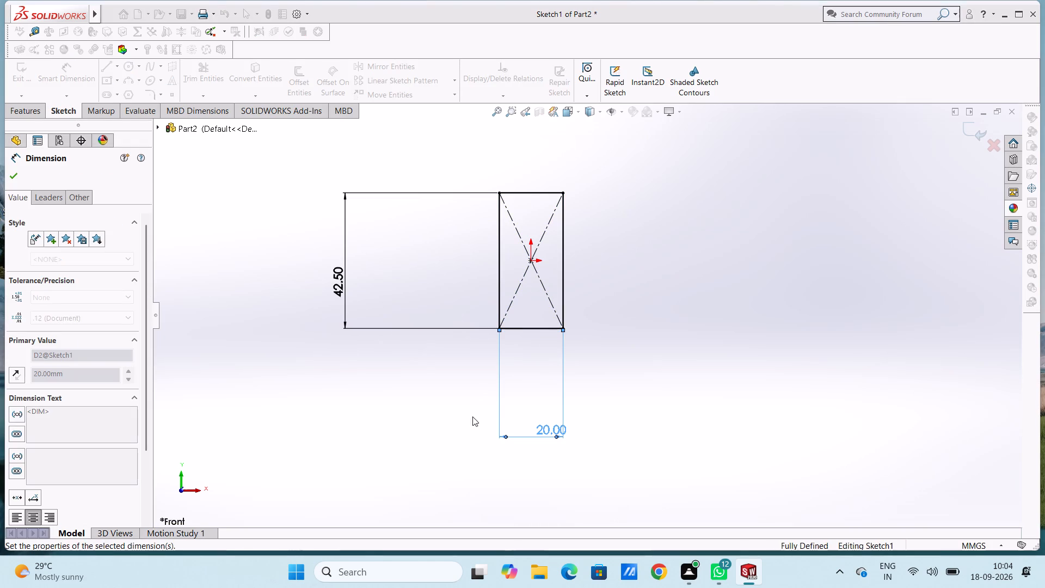
pyautogui.click(470, 413)
pyautogui.moveTo(670, 301); pyautogui.dragTo(656, 318, button='middle')
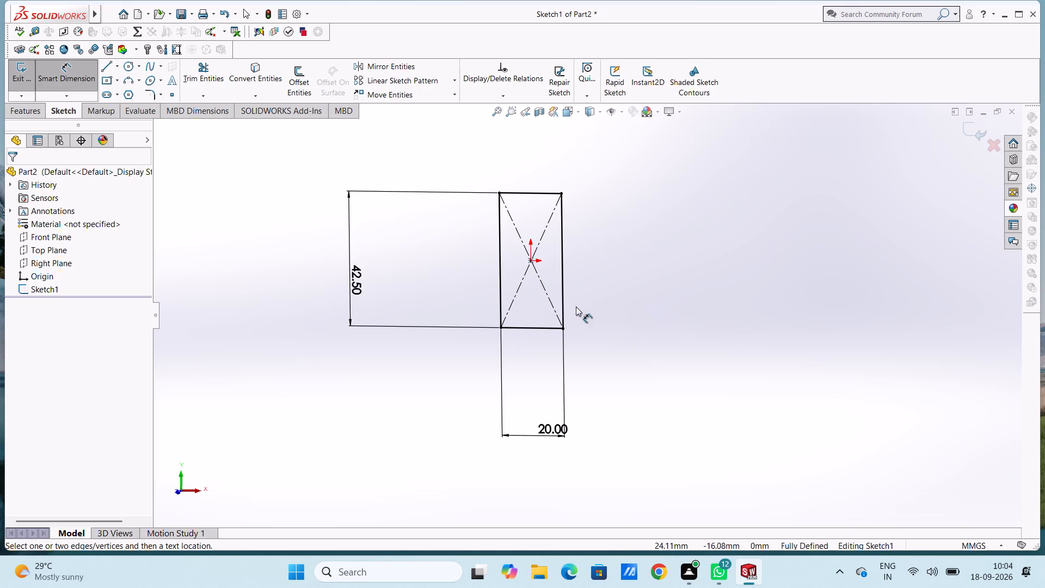
pyautogui.click(81, 80)
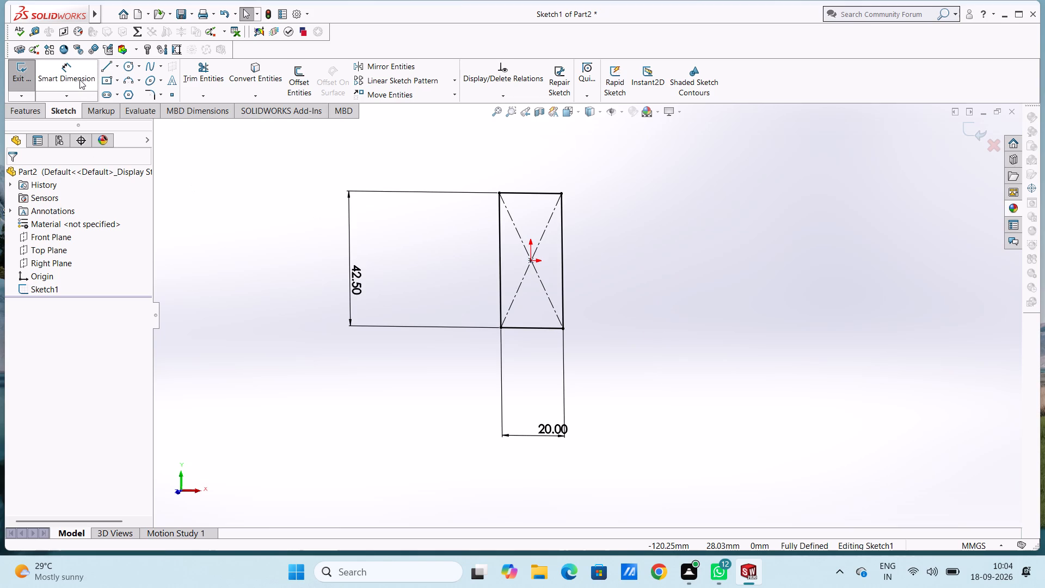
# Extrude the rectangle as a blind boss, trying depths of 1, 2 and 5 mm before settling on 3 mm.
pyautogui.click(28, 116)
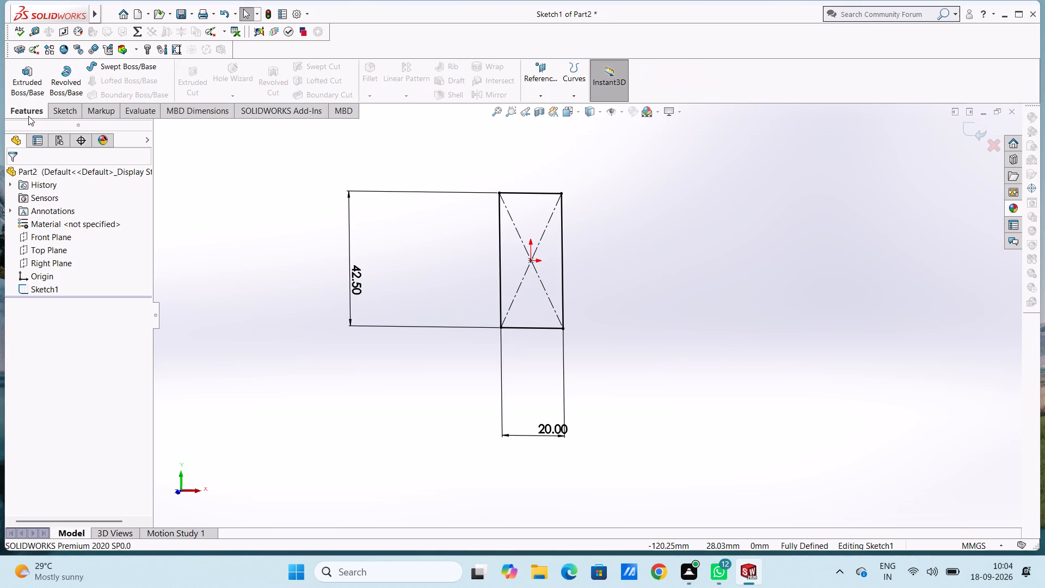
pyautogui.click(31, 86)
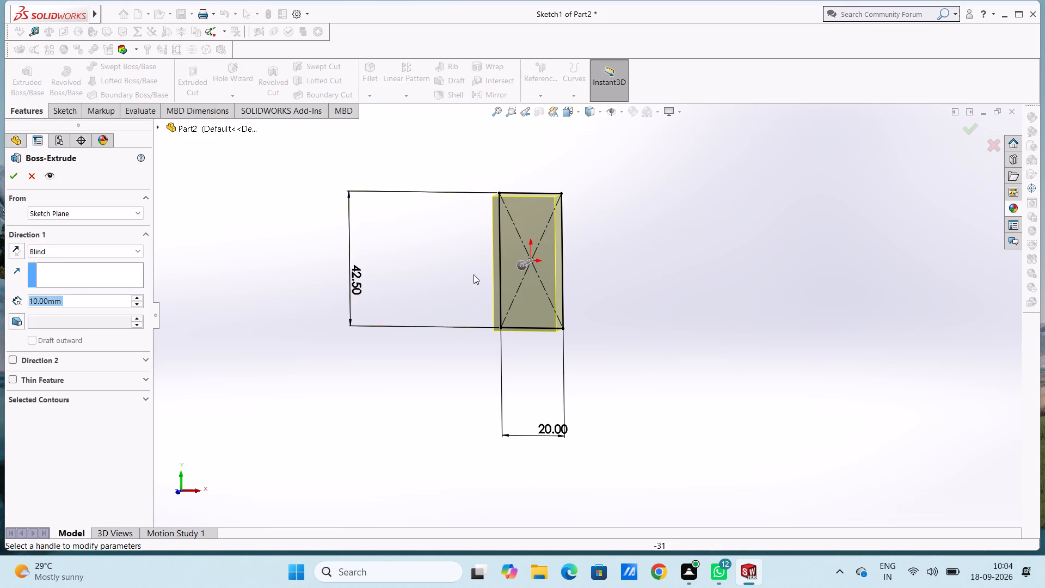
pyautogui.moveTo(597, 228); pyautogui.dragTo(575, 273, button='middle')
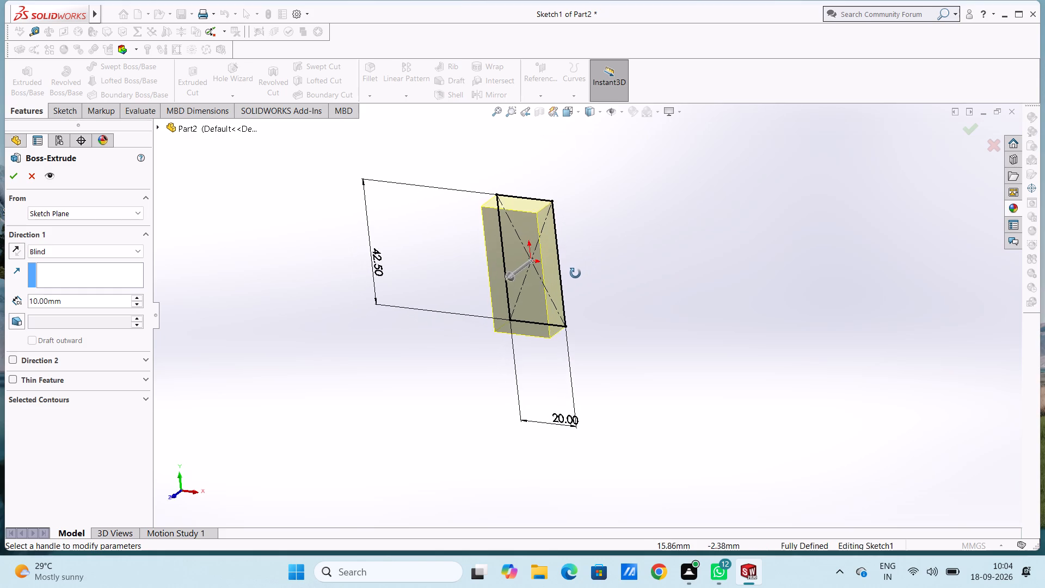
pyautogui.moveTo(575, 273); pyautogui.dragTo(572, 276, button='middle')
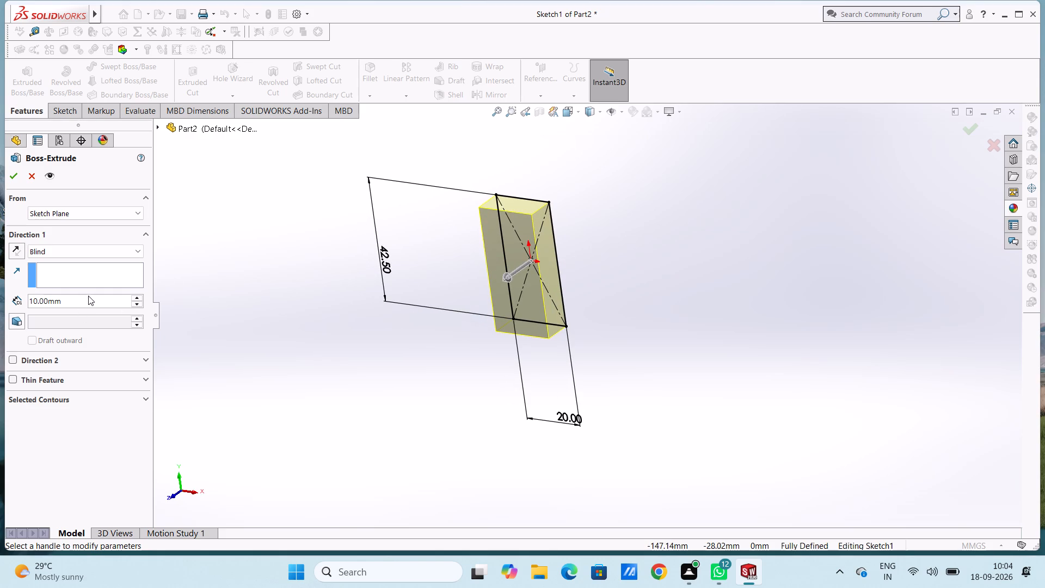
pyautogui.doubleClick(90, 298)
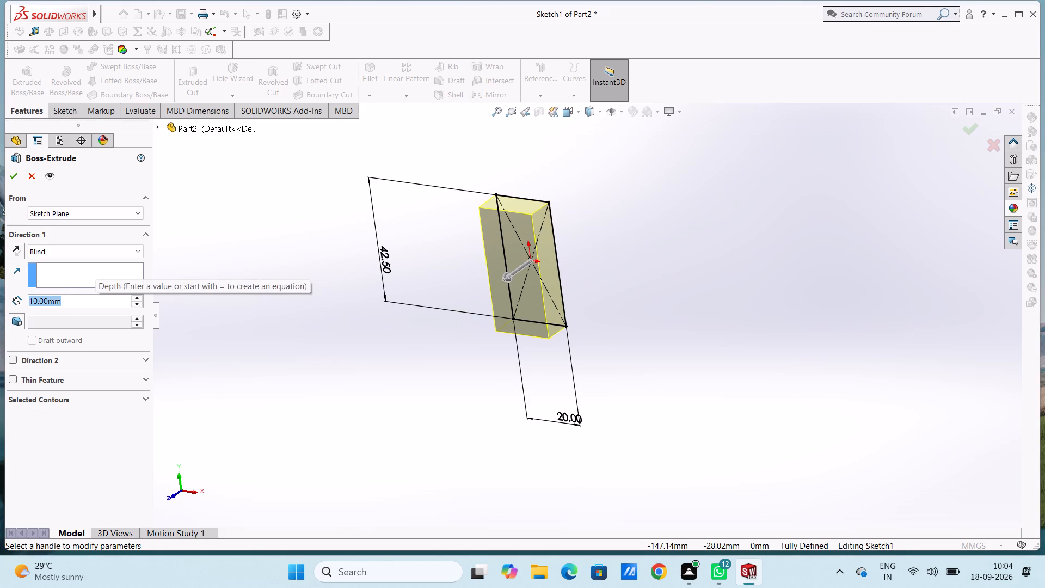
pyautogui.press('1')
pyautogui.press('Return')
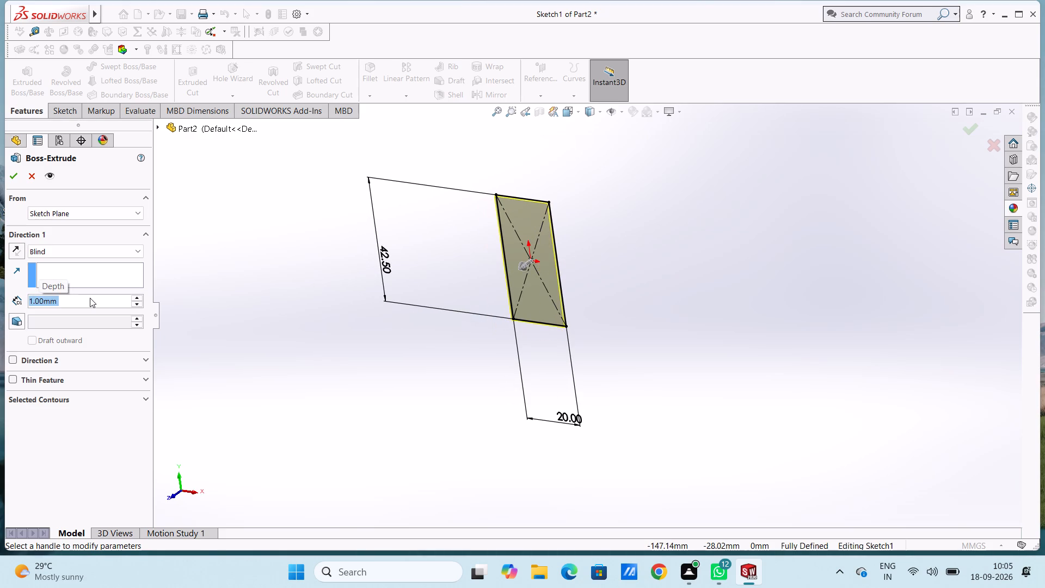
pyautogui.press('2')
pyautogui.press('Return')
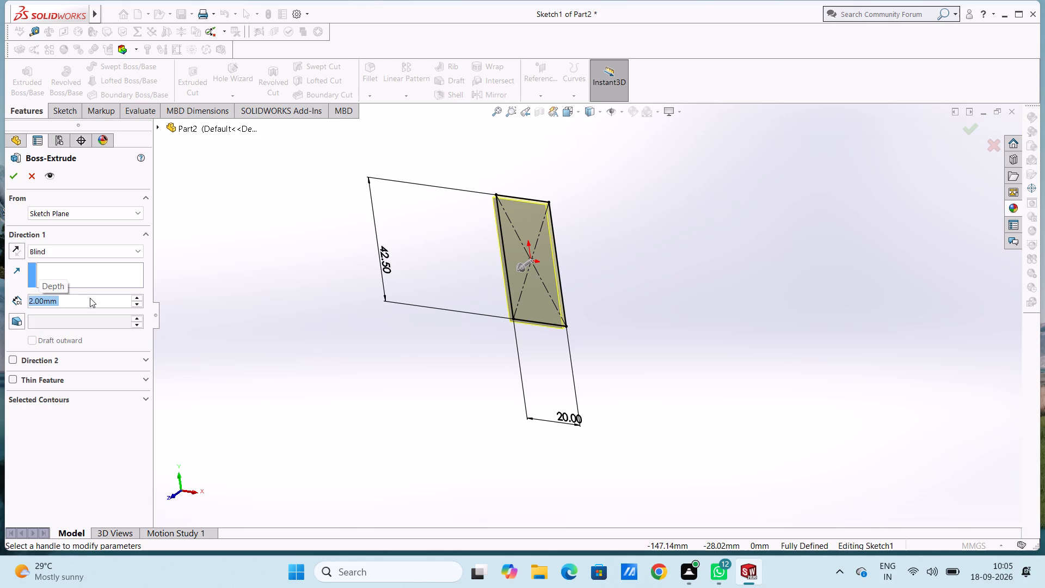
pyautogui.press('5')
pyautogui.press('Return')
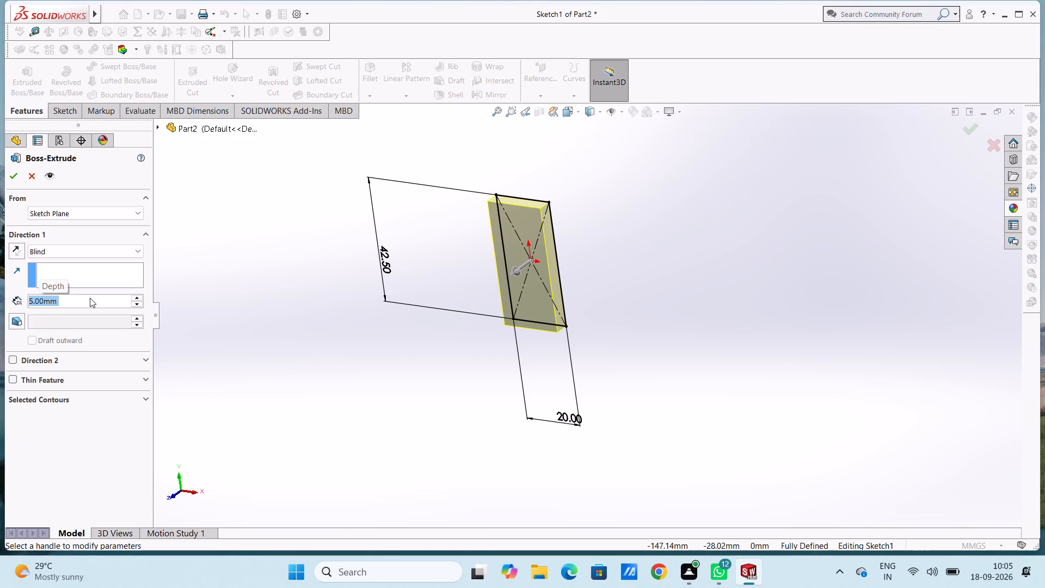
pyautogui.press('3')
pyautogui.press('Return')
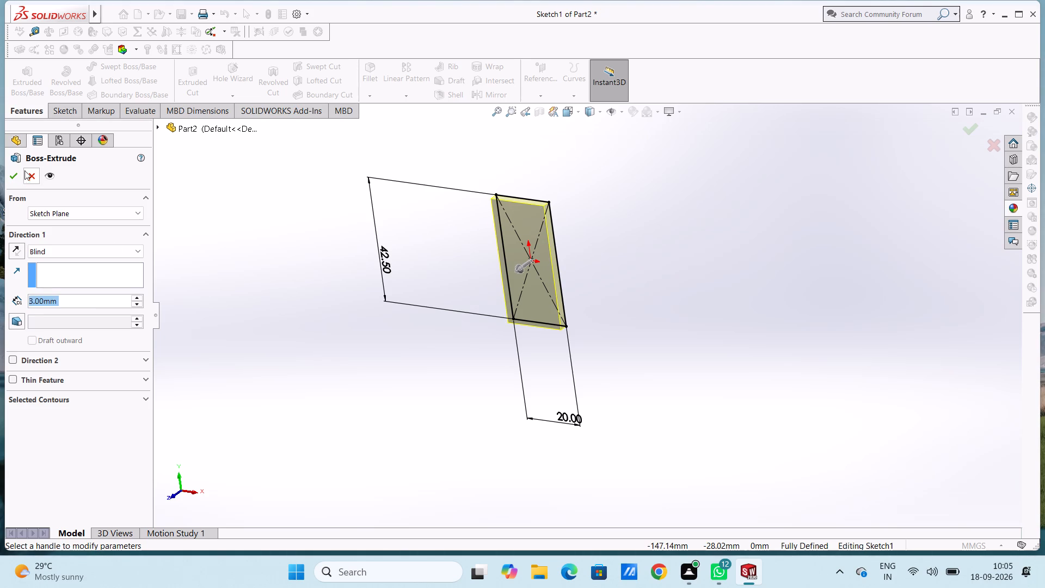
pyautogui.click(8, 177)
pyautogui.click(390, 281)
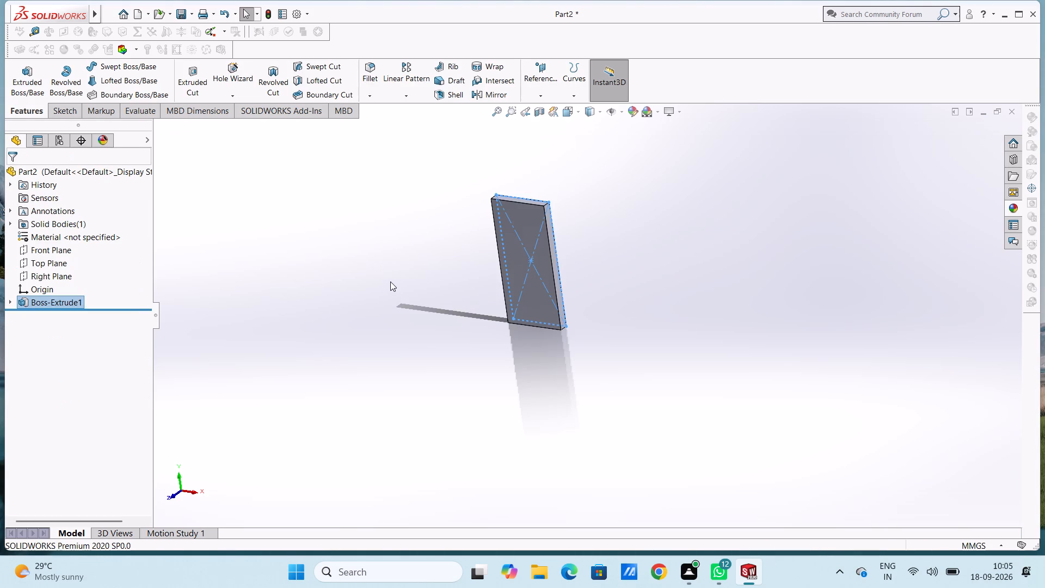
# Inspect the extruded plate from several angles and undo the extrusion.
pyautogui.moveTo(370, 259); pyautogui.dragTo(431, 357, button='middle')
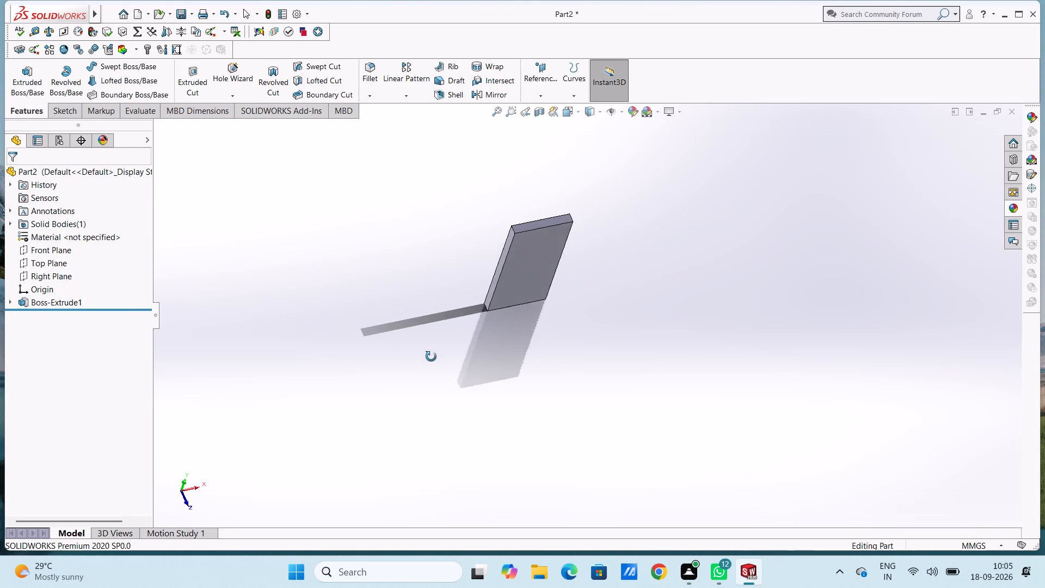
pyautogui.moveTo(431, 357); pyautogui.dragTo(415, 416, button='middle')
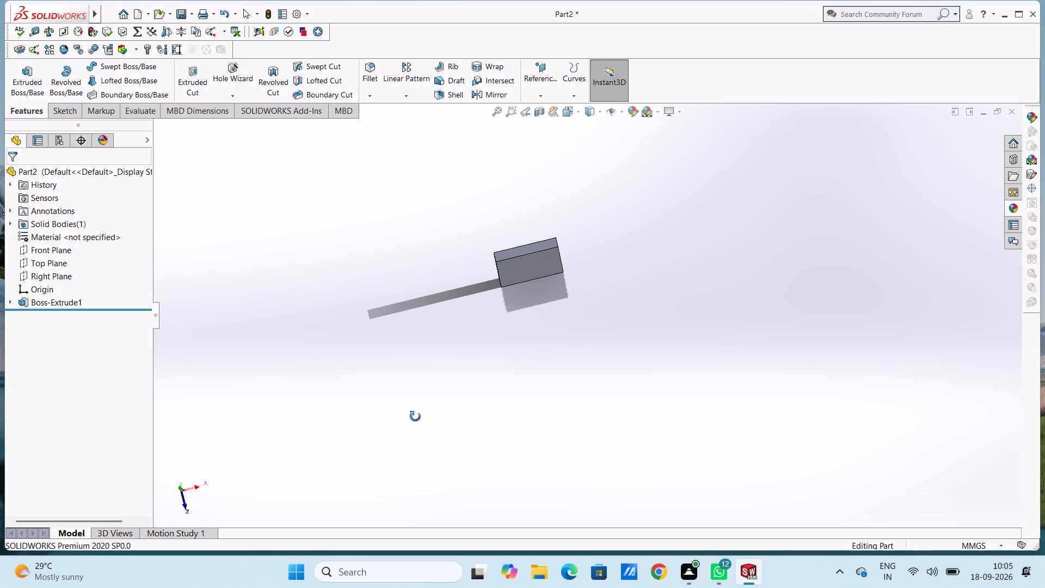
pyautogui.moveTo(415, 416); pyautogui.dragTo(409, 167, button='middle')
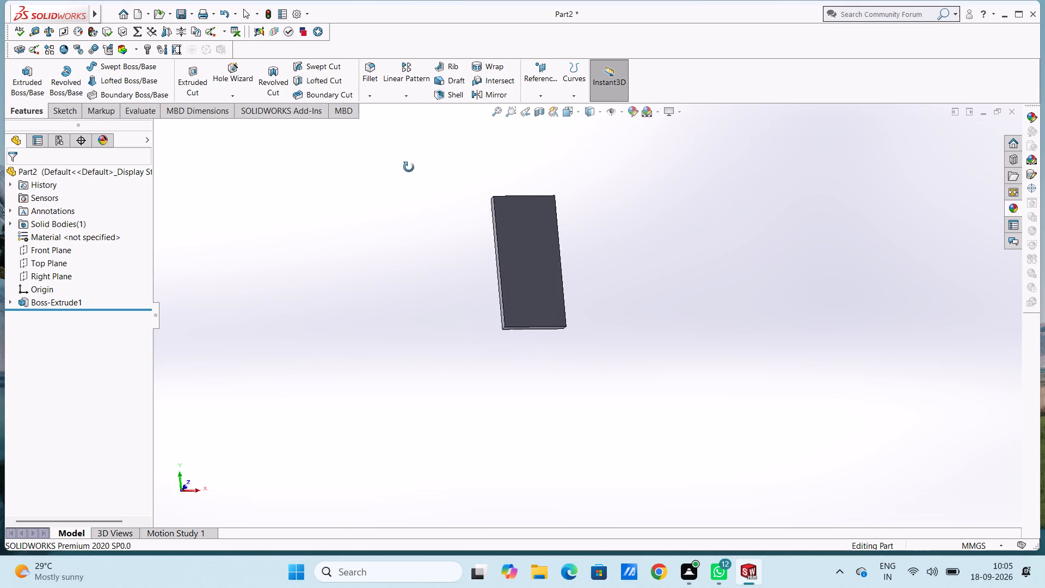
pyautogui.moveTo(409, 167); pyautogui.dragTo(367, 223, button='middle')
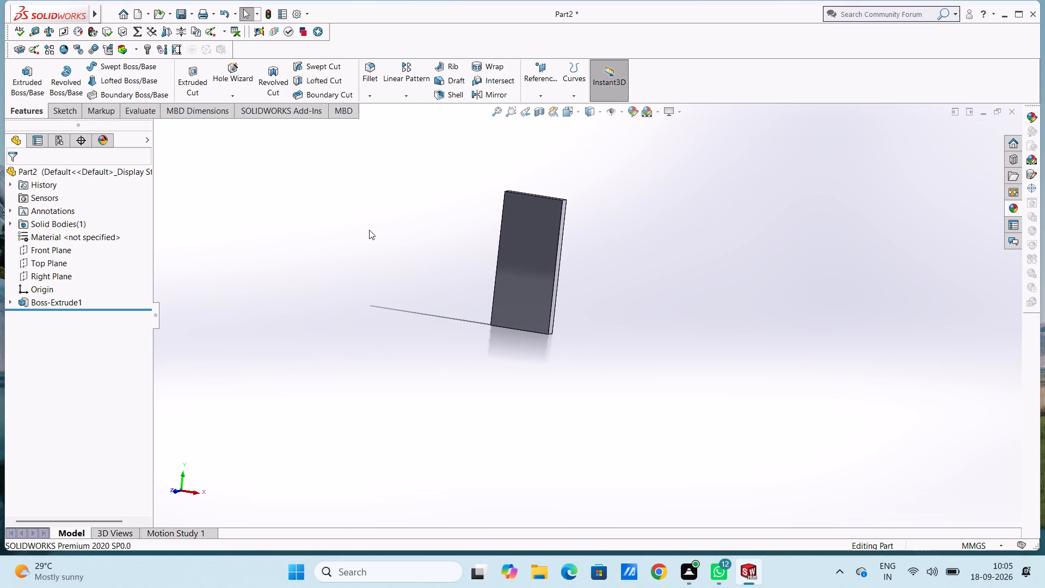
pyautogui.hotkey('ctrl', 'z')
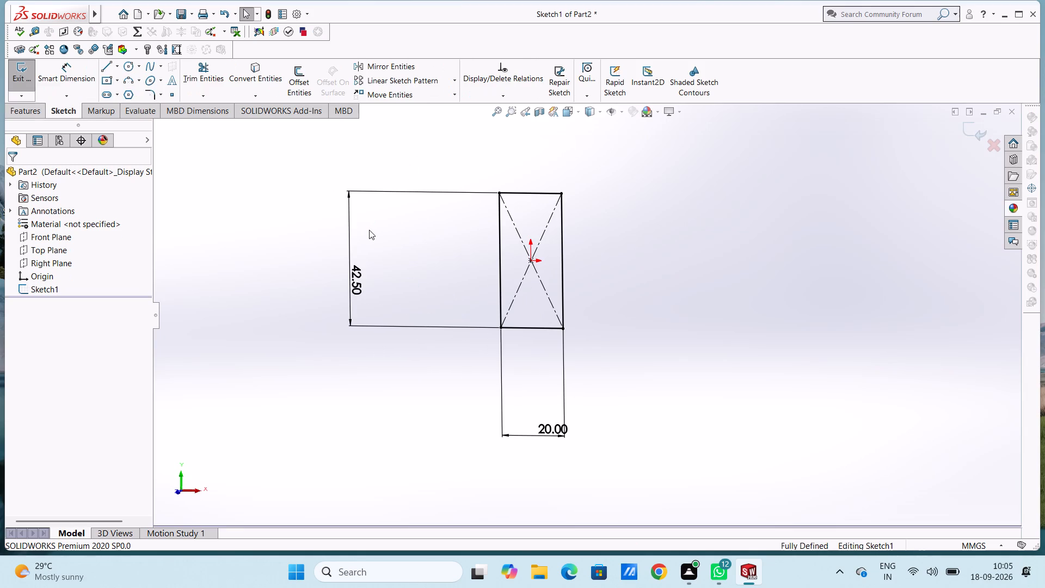
# Extrude the 42.5 by 20 mm rectangle as a blind boss with a depth of 1.5 mm.
pyautogui.click(30, 115)
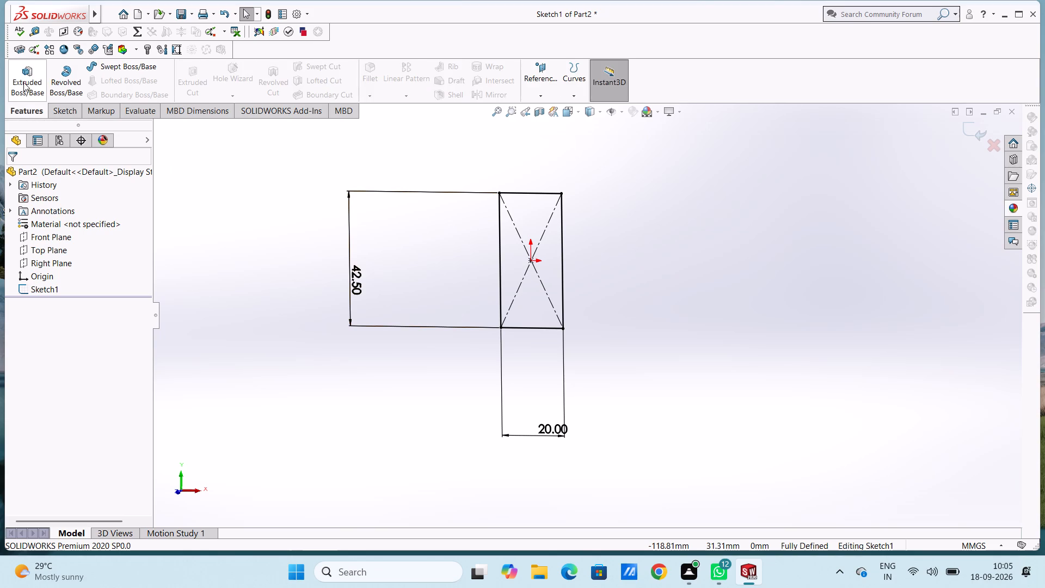
pyautogui.click(23, 82)
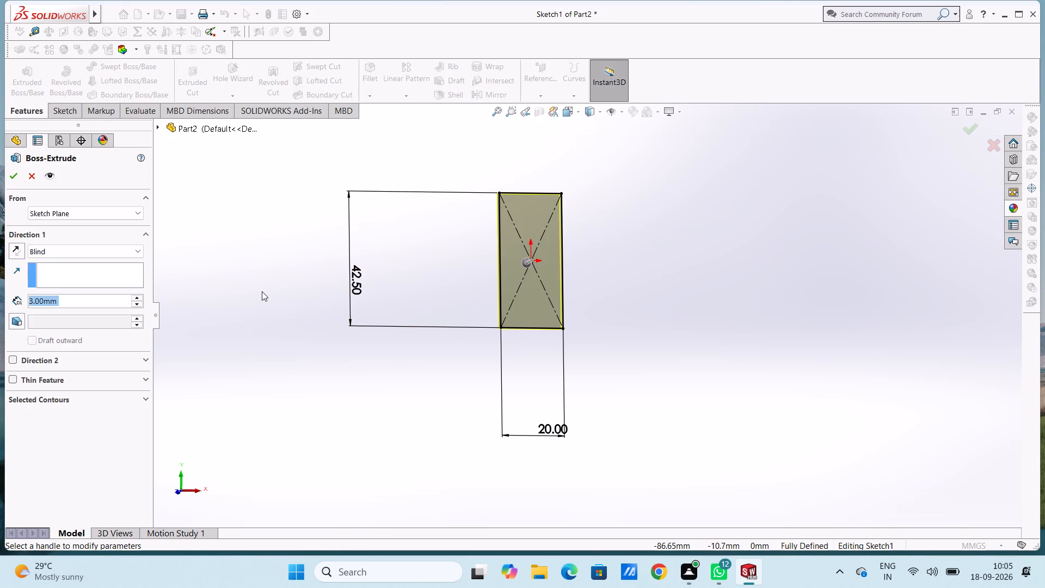
pyautogui.write('1.5')
pyautogui.press('Return')
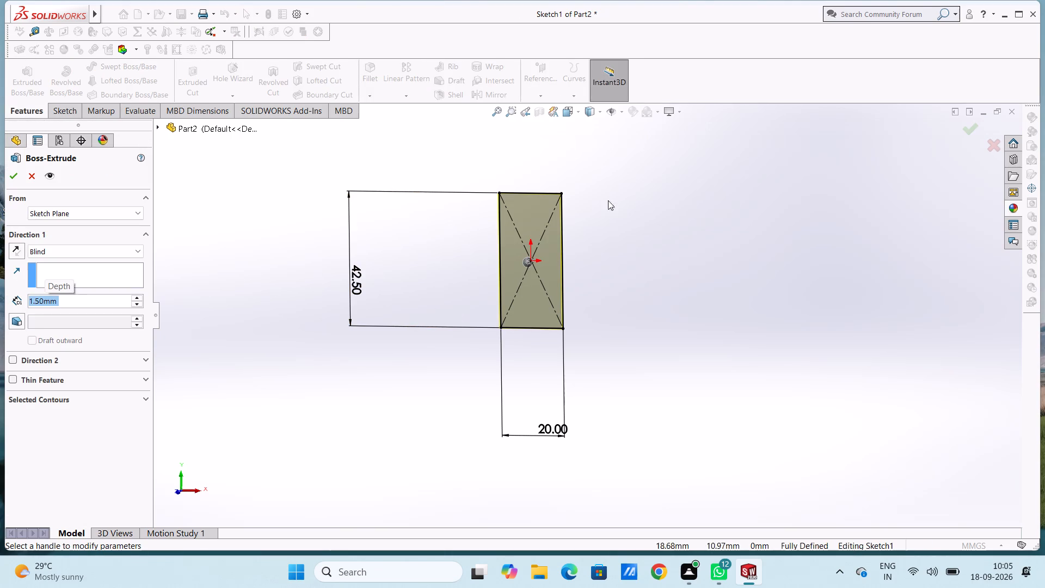
pyautogui.moveTo(649, 189); pyautogui.dragTo(629, 379, button='middle')
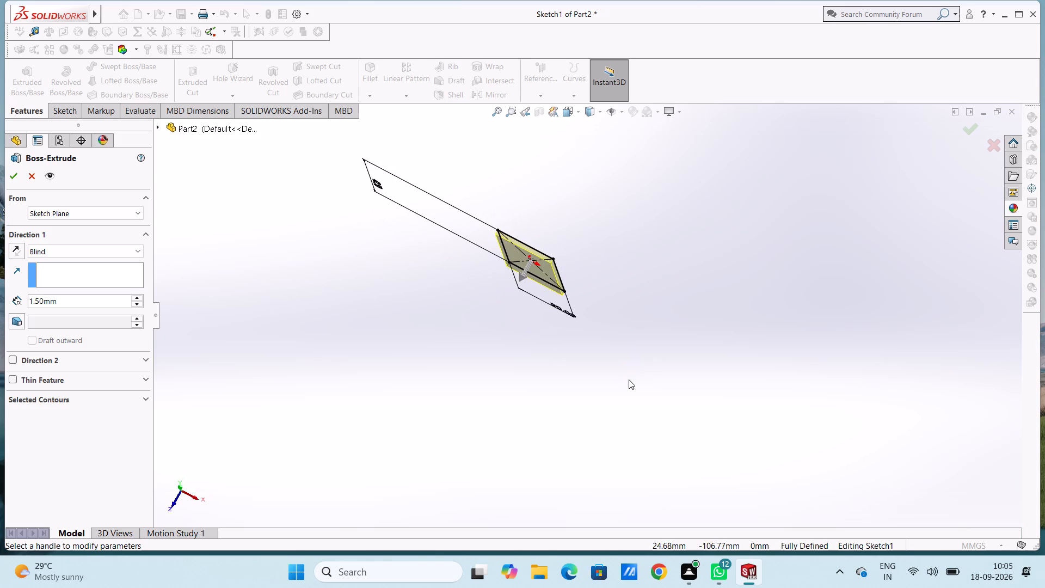
pyautogui.click(11, 175)
pyautogui.click(263, 246)
# Check the plate from several standard views and open a new sketch on its narrow bottom end face.
pyautogui.moveTo(334, 257); pyautogui.dragTo(373, 200, button='middle')
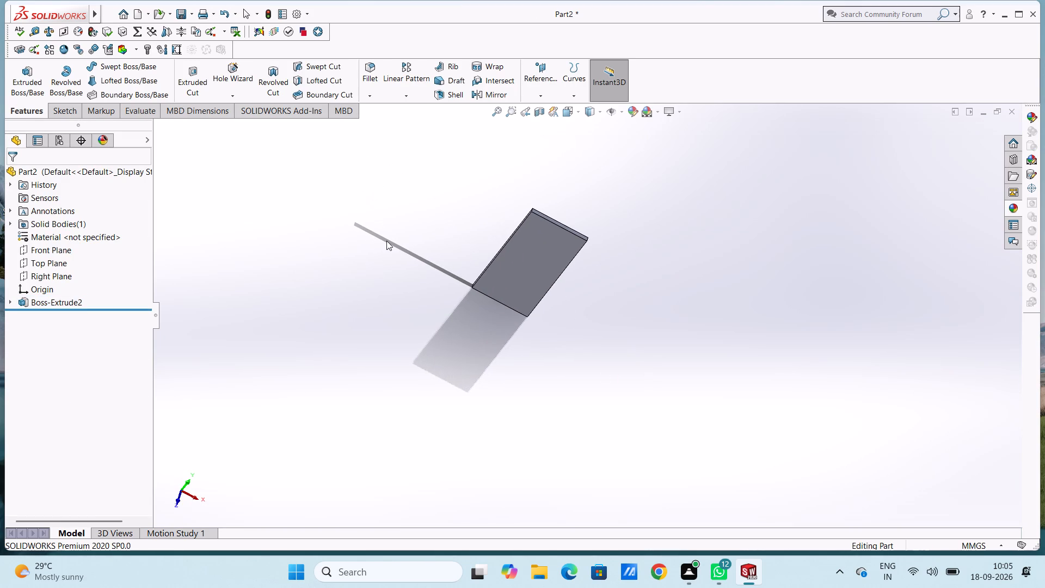
pyautogui.hotkey('ctrl', '1')
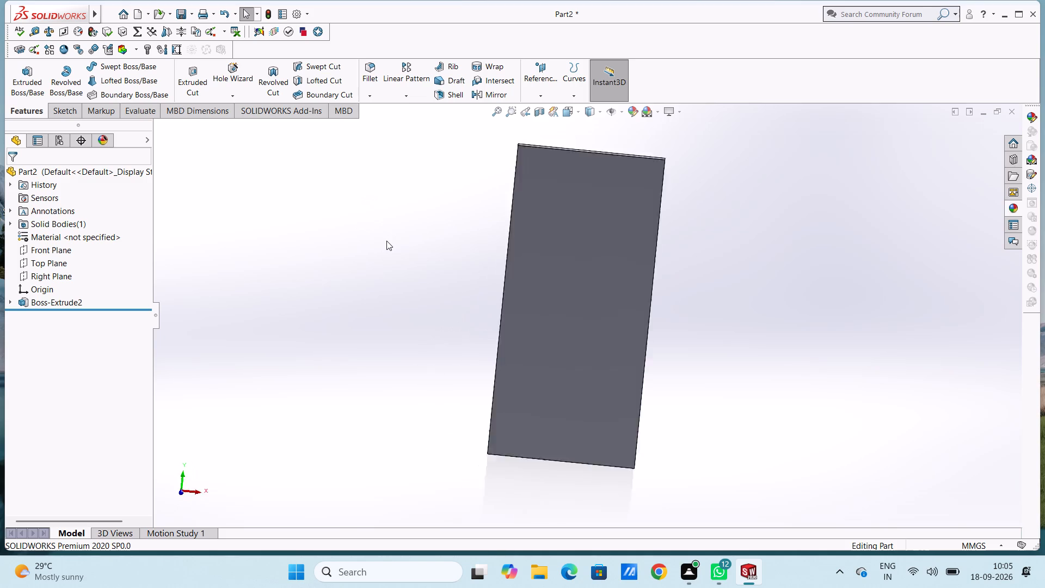
pyautogui.hotkey('ctrl', '7')
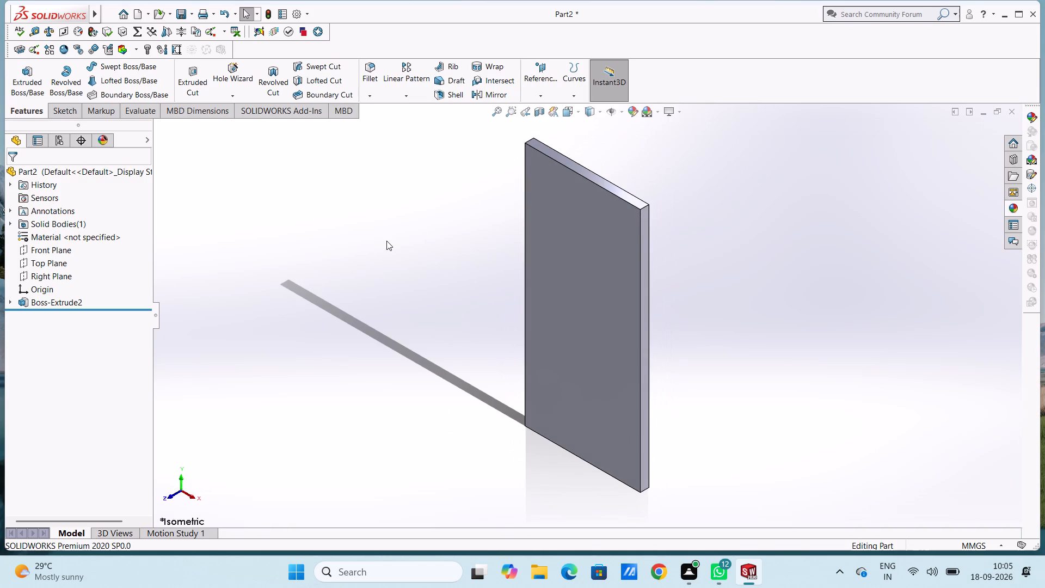
pyautogui.hotkey('ctrl', '1')
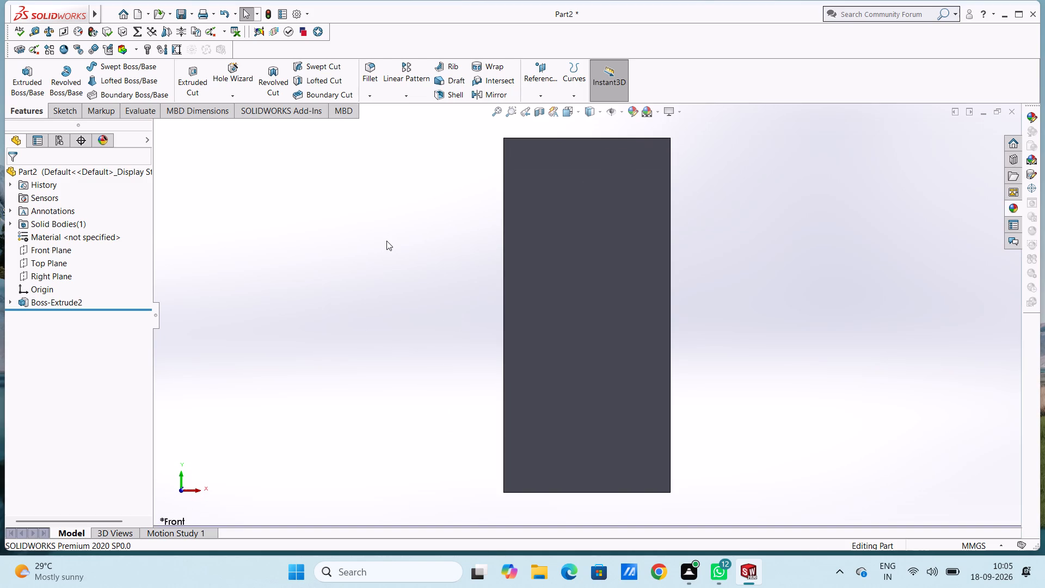
pyautogui.scroll(3, 620, 350)
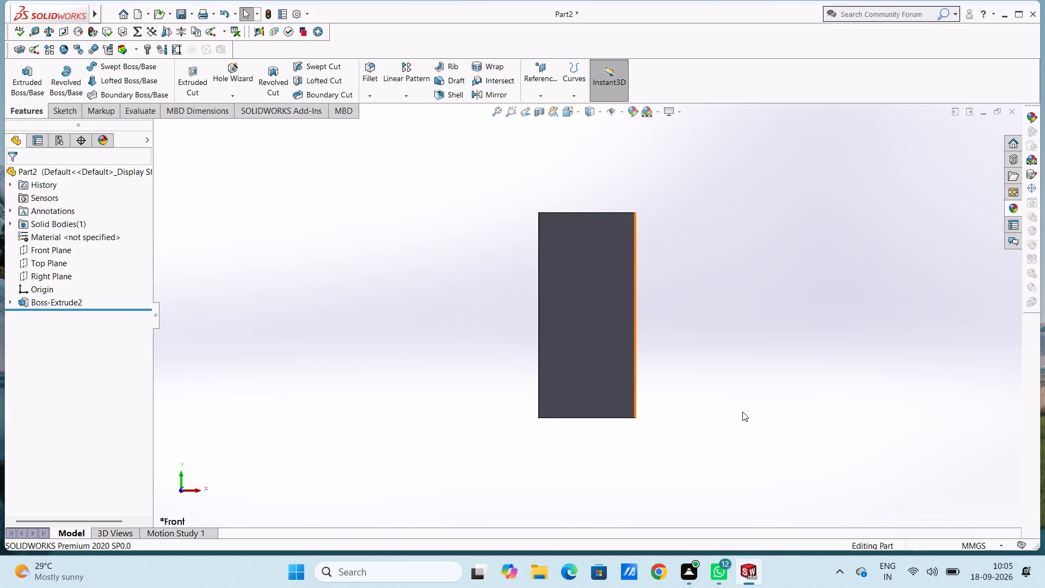
pyautogui.moveTo(740, 412); pyautogui.dragTo(723, 359, button='middle')
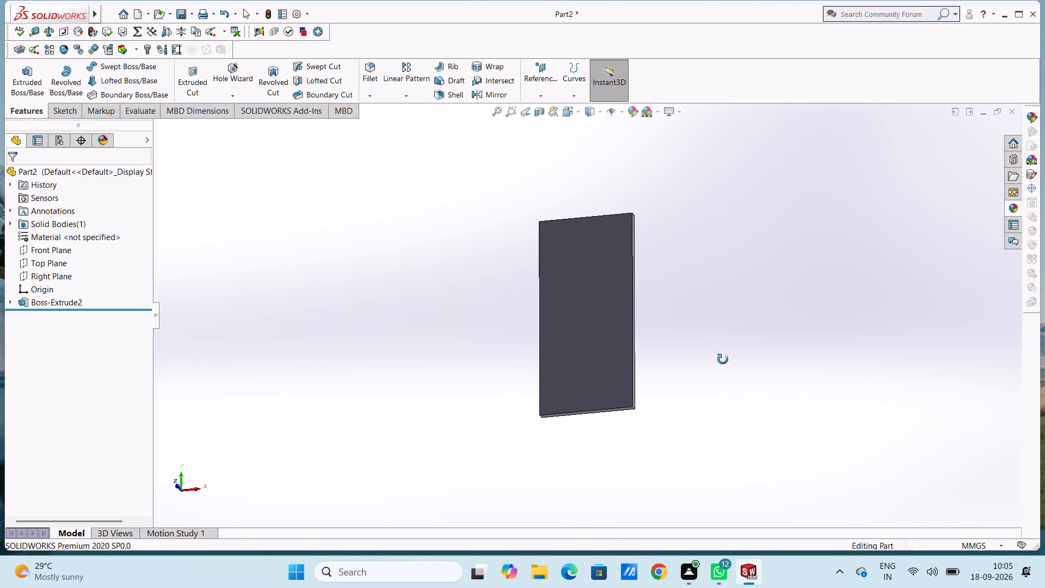
pyautogui.moveTo(723, 359); pyautogui.dragTo(732, 367, button='middle')
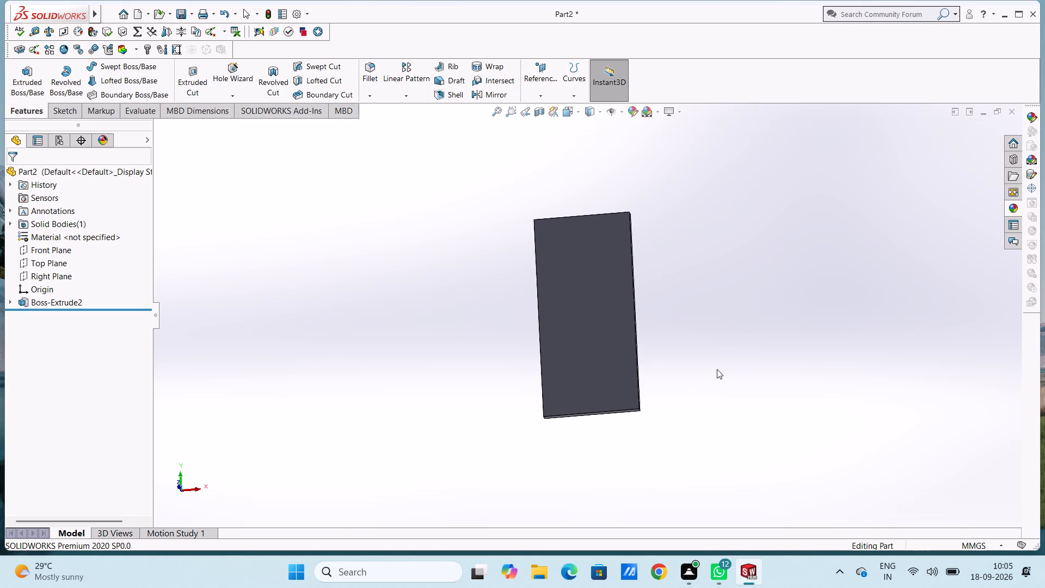
pyautogui.hotkey('ctrl', '5')
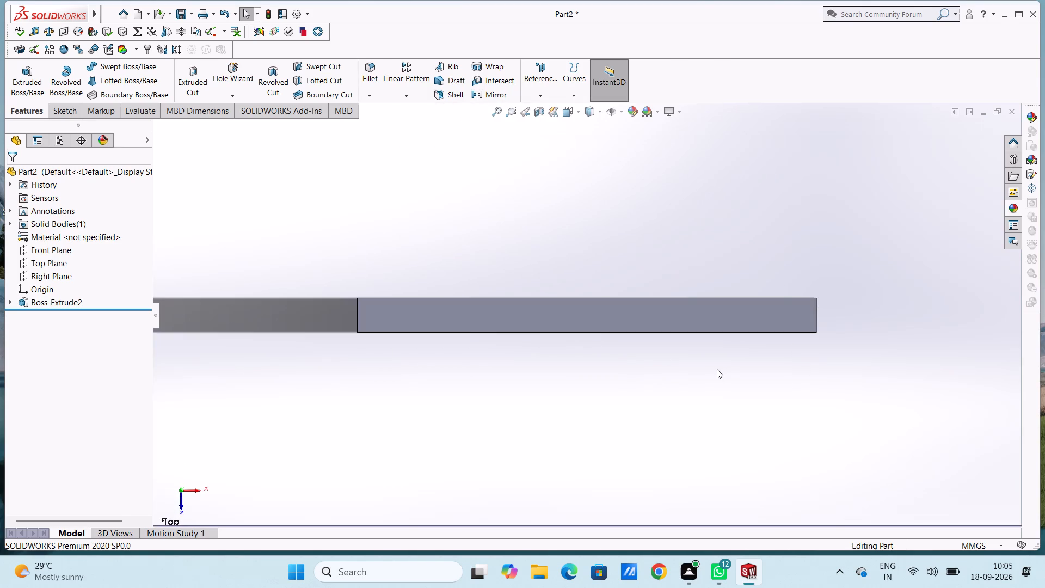
pyautogui.hotkey('ctrl', '6')
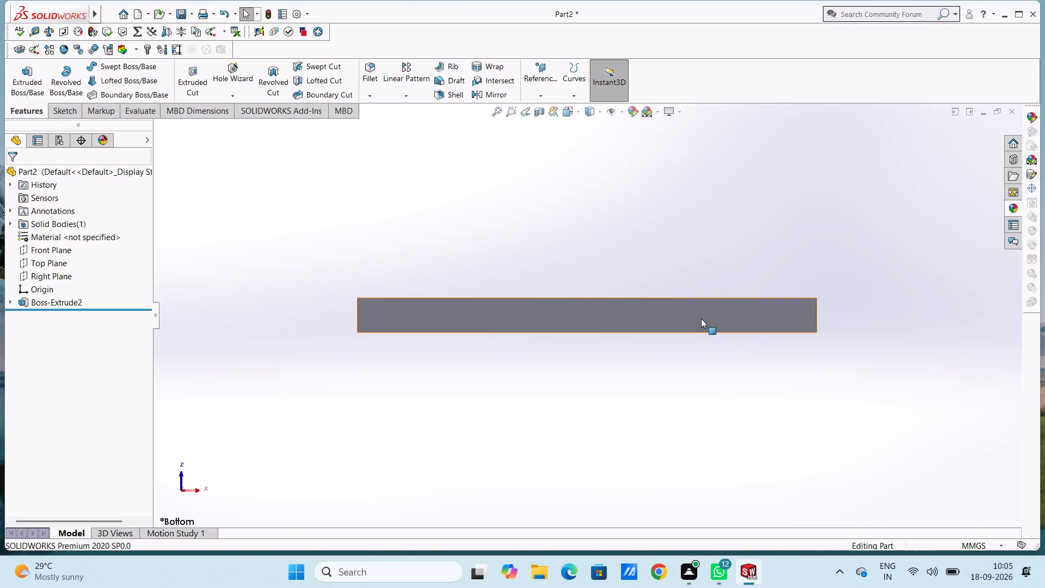
pyautogui.click(701, 318)
pyautogui.click(748, 291)
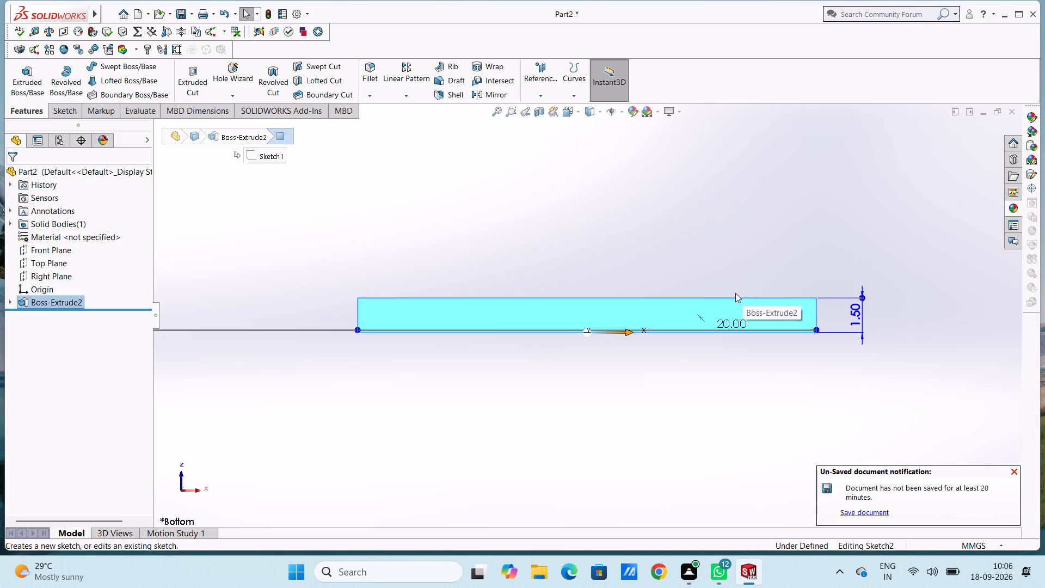
pyautogui.click(668, 261)
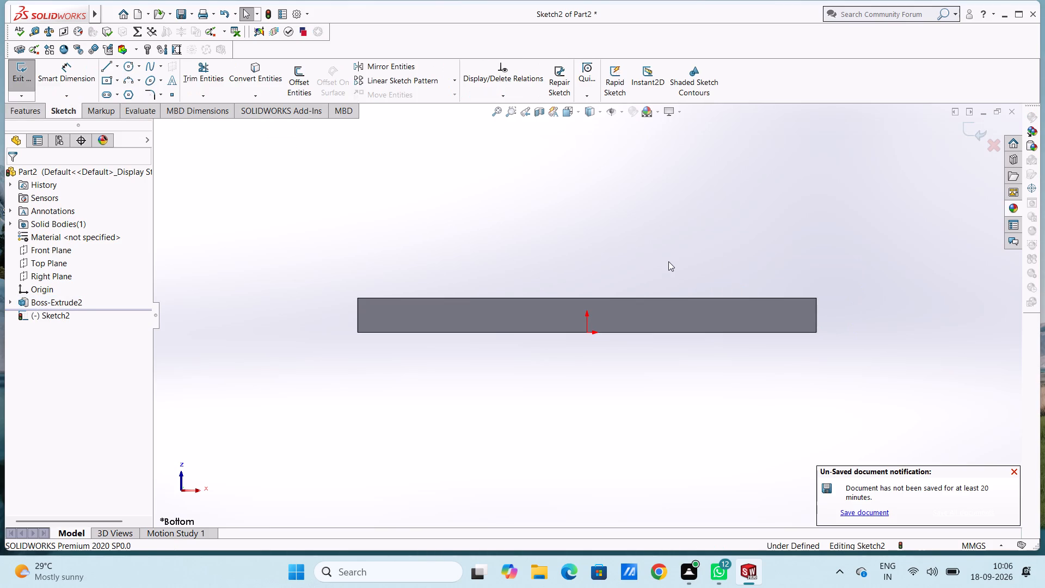
# Sketch a corner rectangle starting at the end face's corner on the origin side, 31.25 mm high and 20 mm wide.
pyautogui.scroll(4, 668, 261)
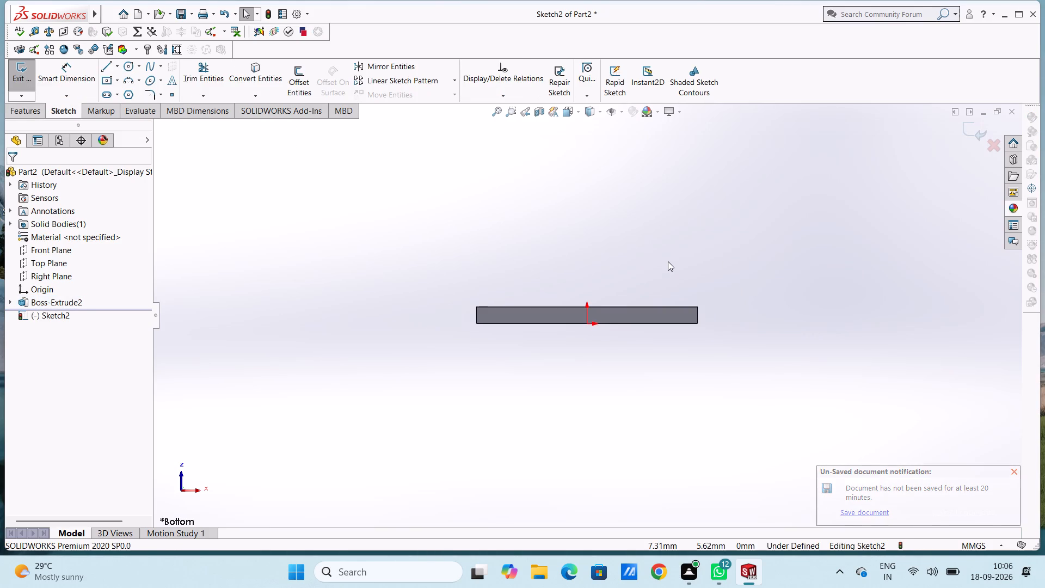
pyautogui.click(115, 82)
pyautogui.click(110, 96)
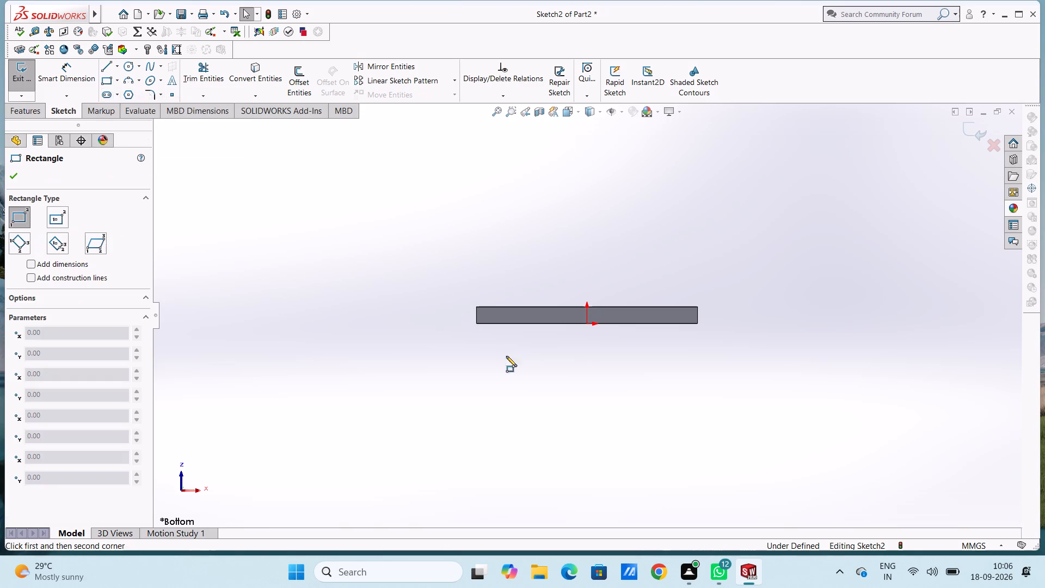
pyautogui.click(477, 323)
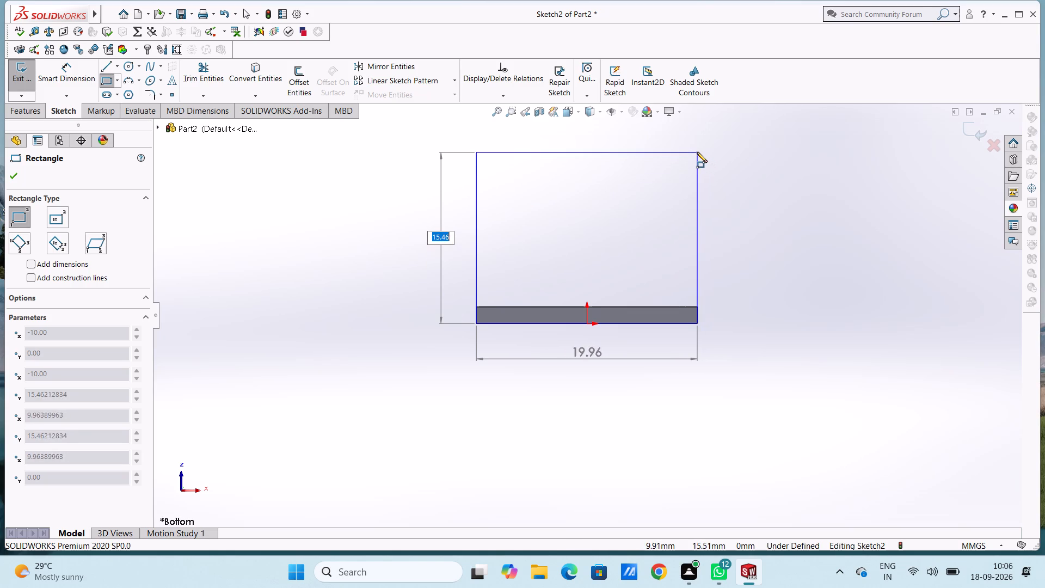
pyautogui.scroll(2, 696, 150)
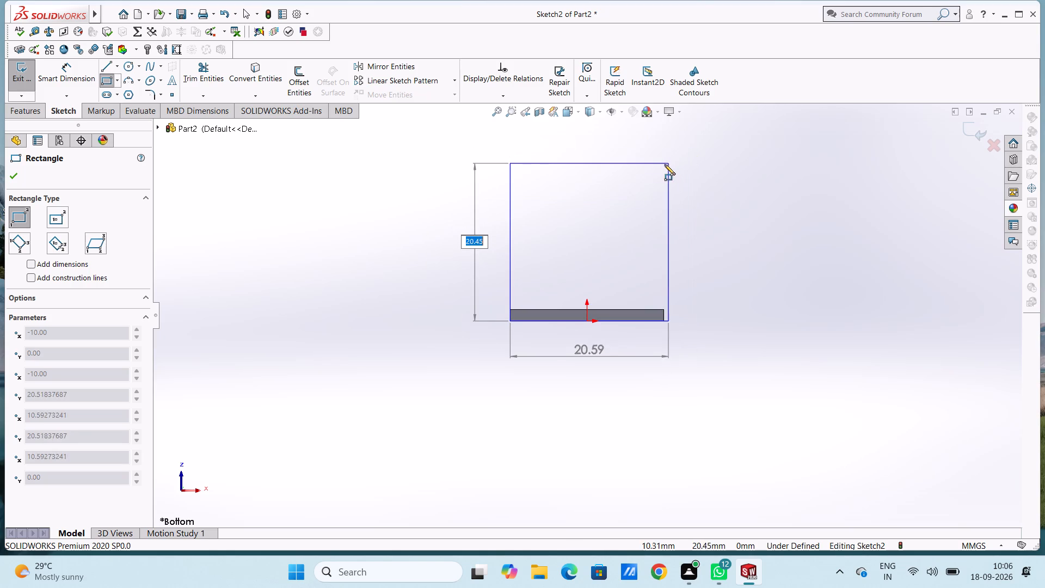
pyautogui.scroll(3, 655, 166)
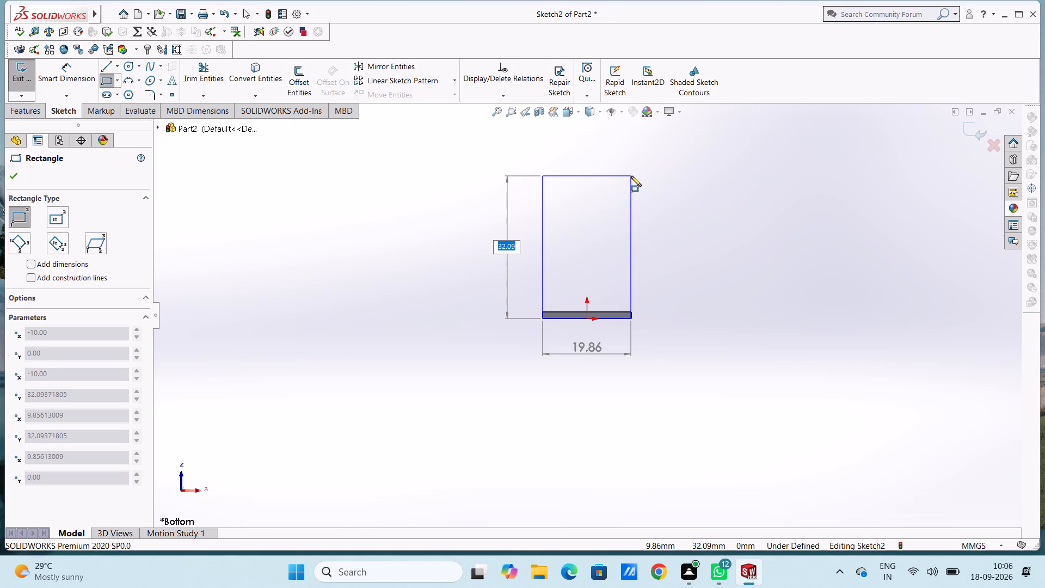
pyautogui.write('31.25')
pyautogui.press('Return')
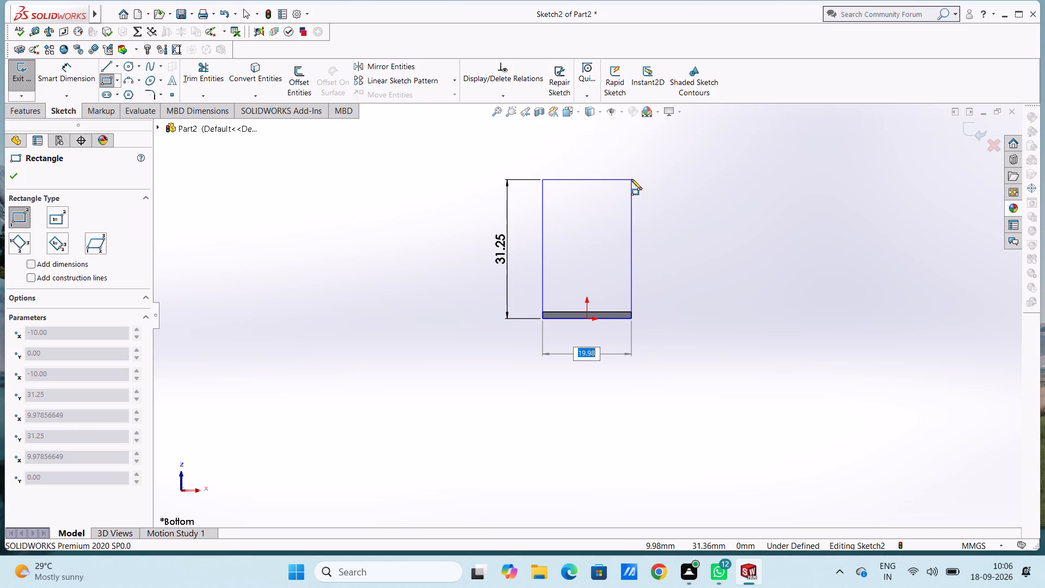
pyautogui.write('20')
pyautogui.press('Return')
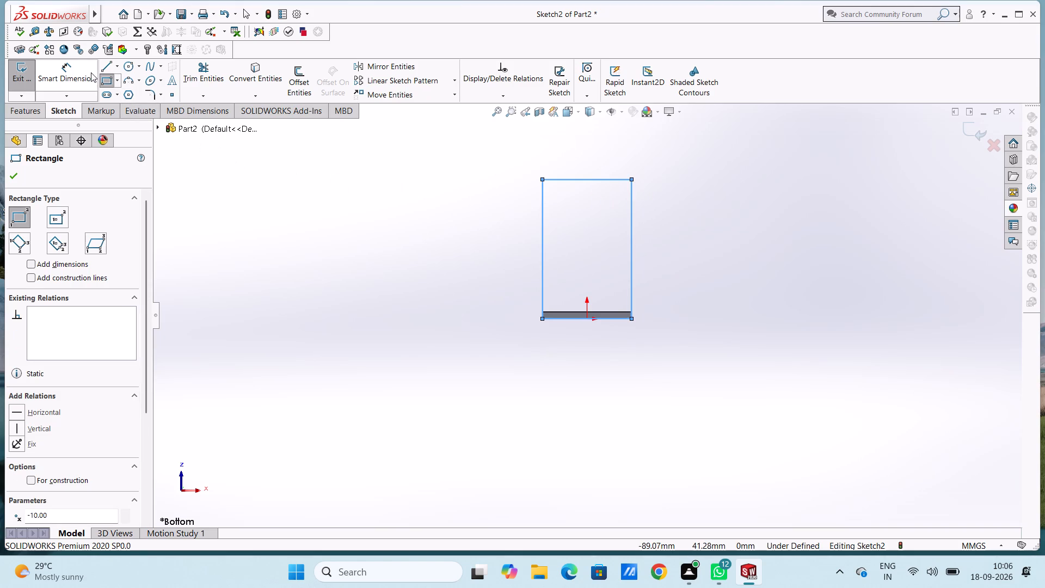
pyautogui.click(103, 80)
# Add smart dimensions to the new rectangle for its 20 mm width and 31.25 mm length.
pyautogui.moveTo(544, 163); pyautogui.dragTo(536, 187, button='middle')
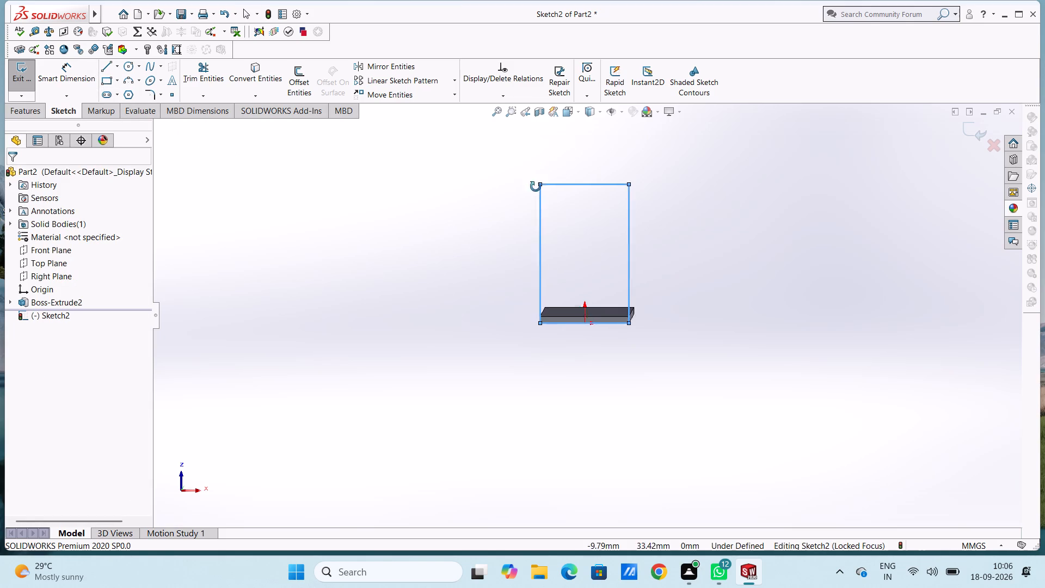
pyautogui.moveTo(536, 187); pyautogui.dragTo(446, 385, button='middle')
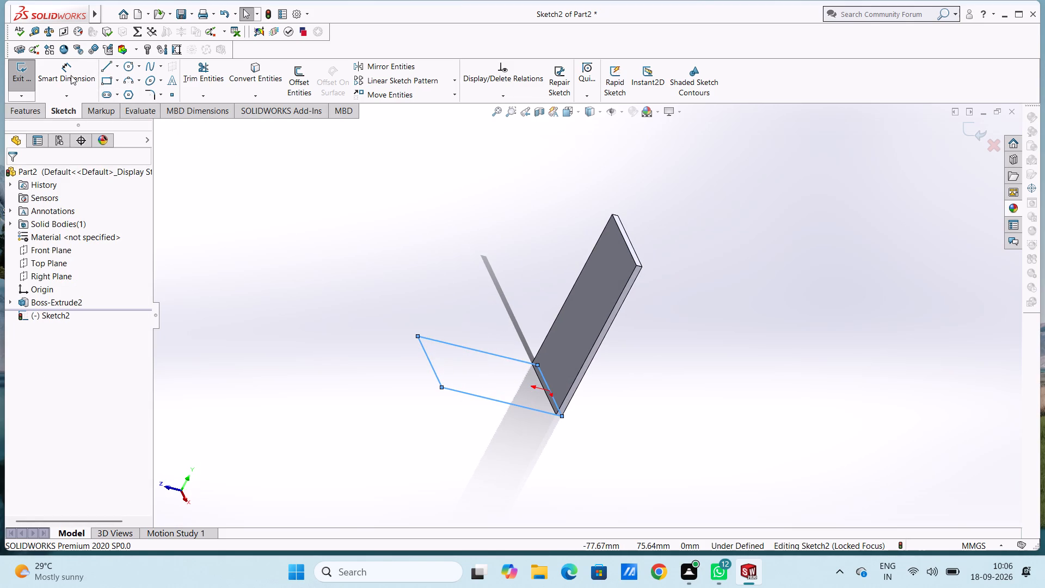
pyautogui.click(71, 75)
pyautogui.click(432, 365)
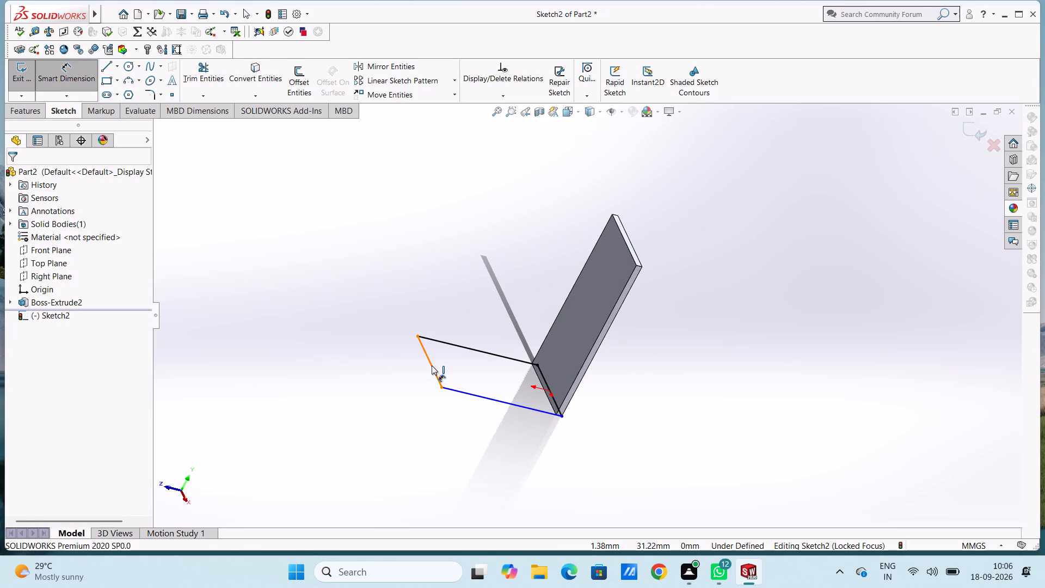
pyautogui.click(292, 357)
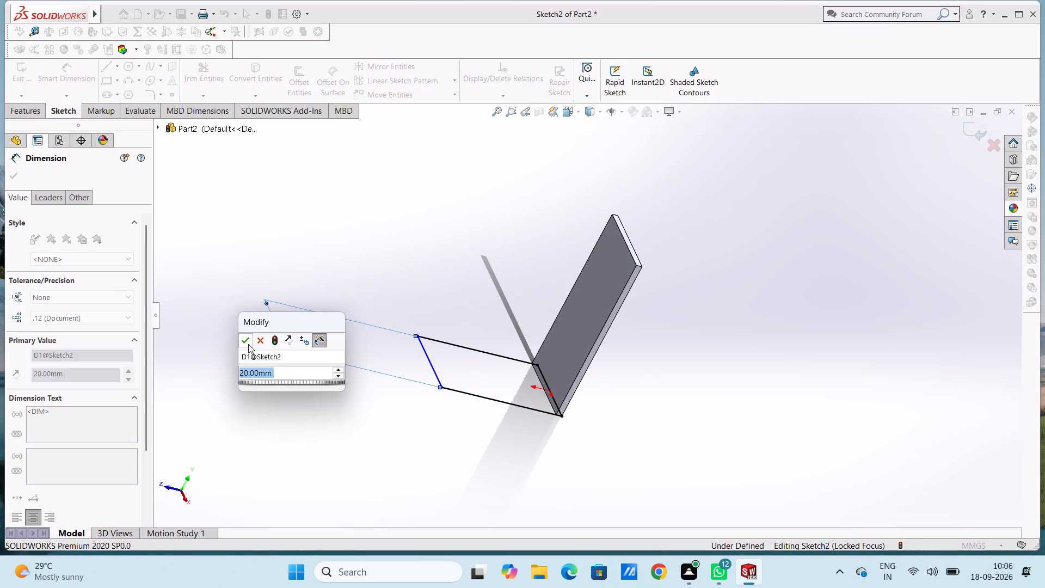
pyautogui.click(245, 341)
pyautogui.click(243, 278)
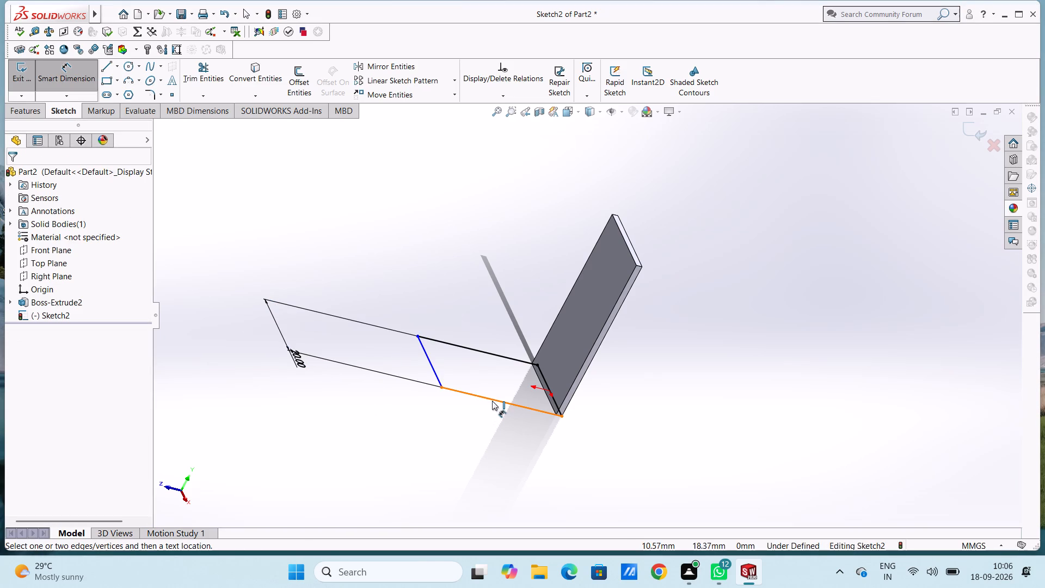
pyautogui.click(492, 400)
pyautogui.click(510, 466)
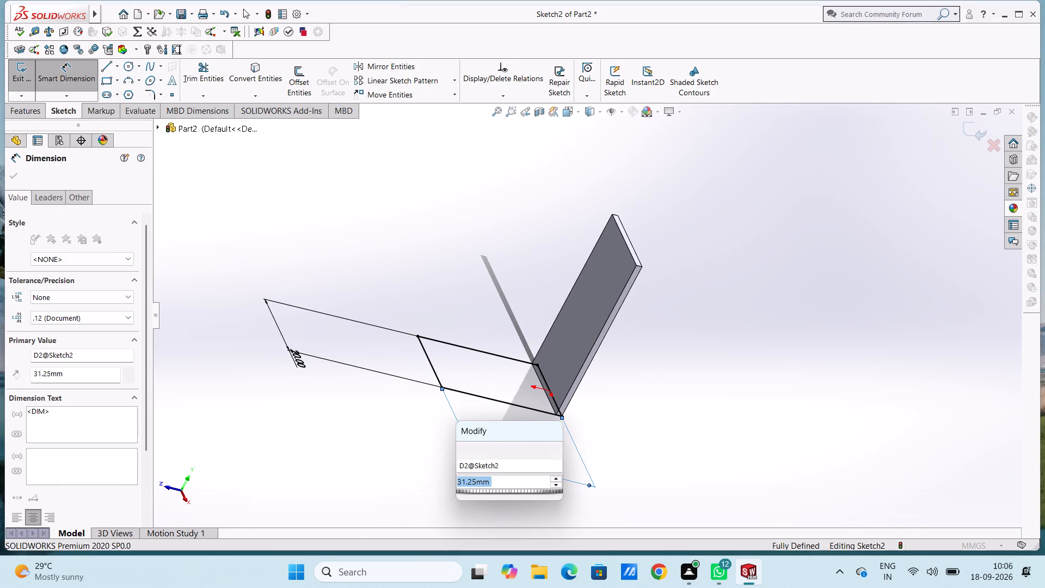
pyautogui.click(466, 447)
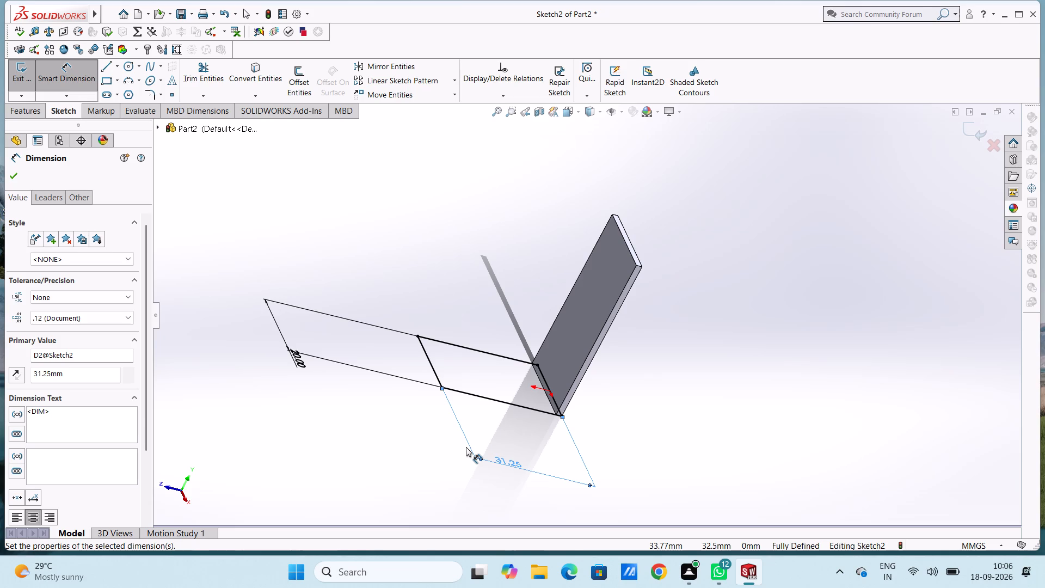
pyautogui.click(389, 434)
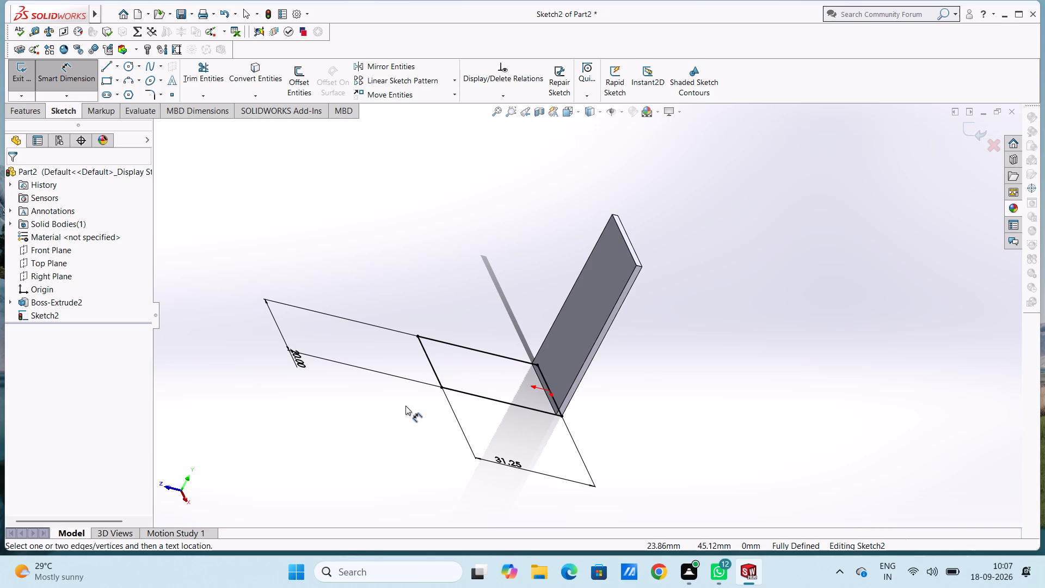
# Extrude the 31.25 by 20 mm rectangle 1.5 mm blind in the reversed direction, merged with the plate as an L-shaped leg.
pyautogui.click(23, 109)
pyautogui.click(21, 83)
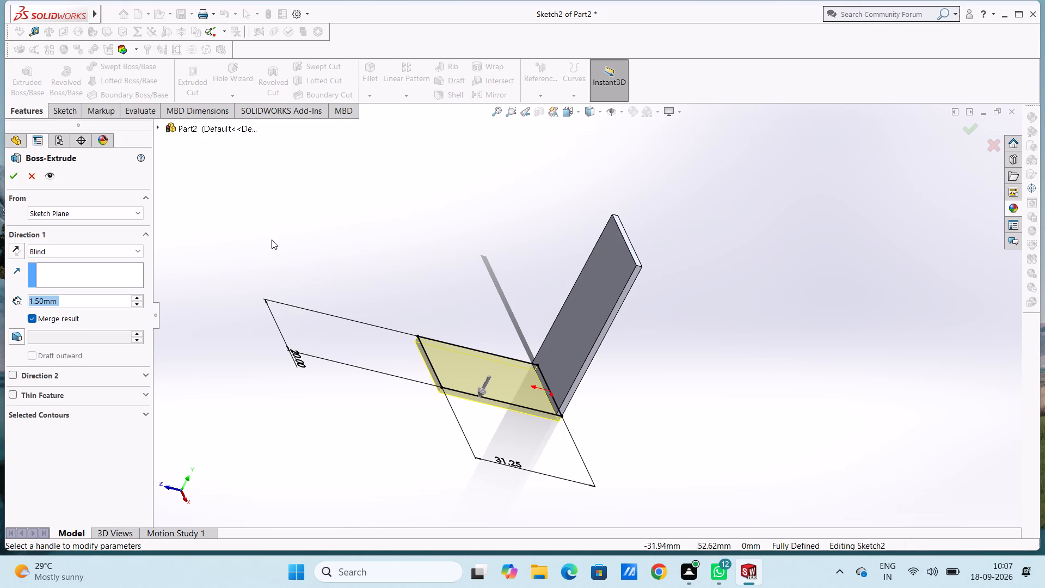
pyautogui.click(14, 246)
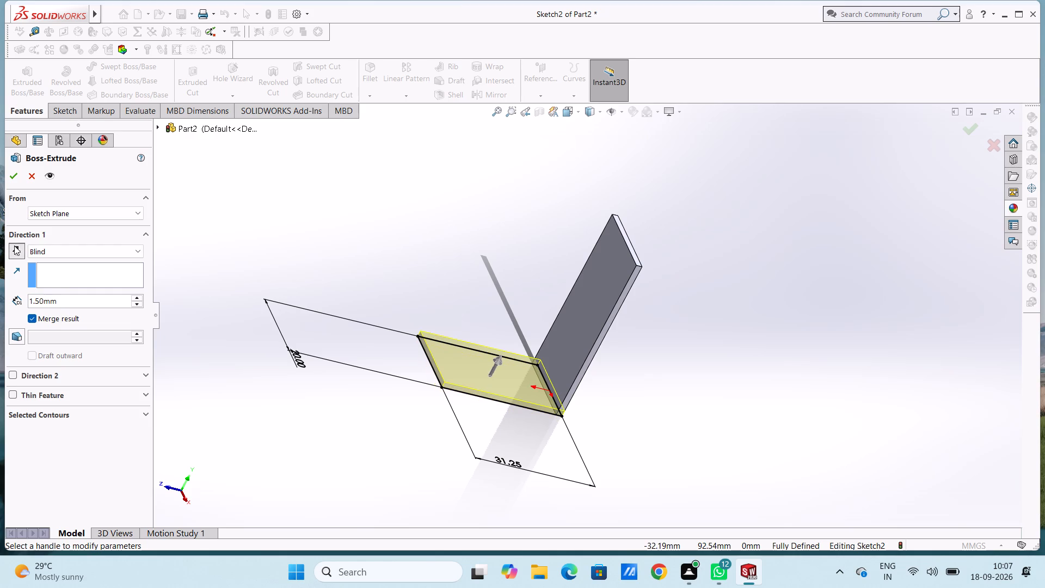
pyautogui.click(15, 177)
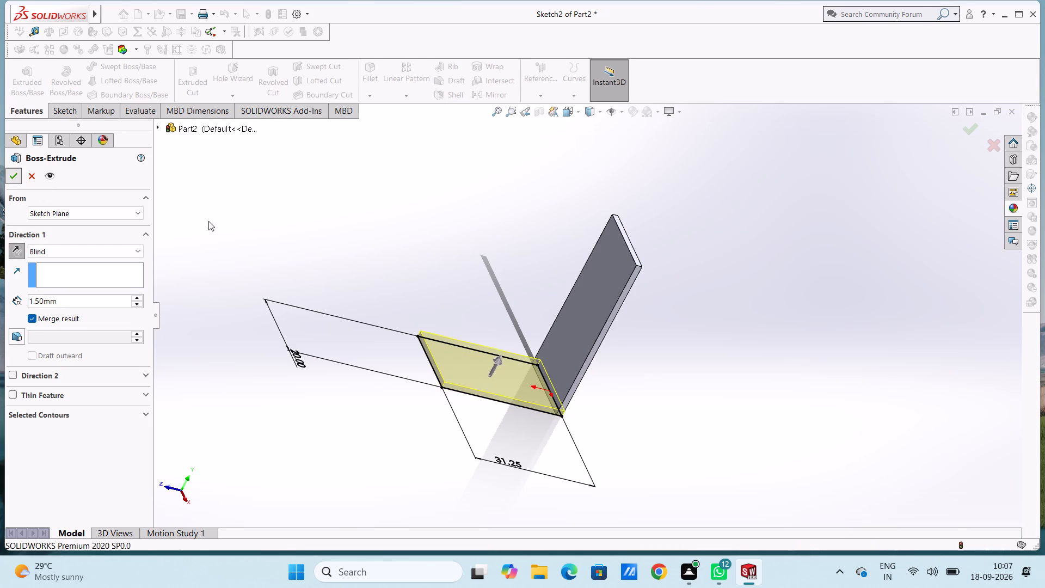
pyautogui.click(281, 220)
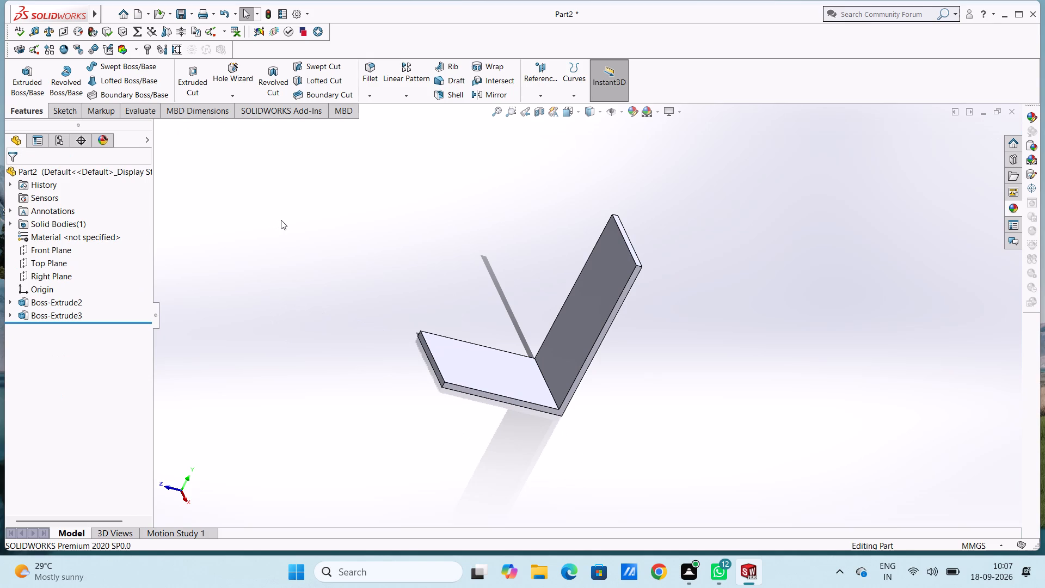
# Inspect the L-shaped bracket and open a new sketch on the leg's inner face, seen from the top view.
pyautogui.click(281, 220)
pyautogui.moveTo(297, 205); pyautogui.dragTo(309, 224)
pyautogui.moveTo(315, 238); pyautogui.dragTo(336, 285, button='middle')
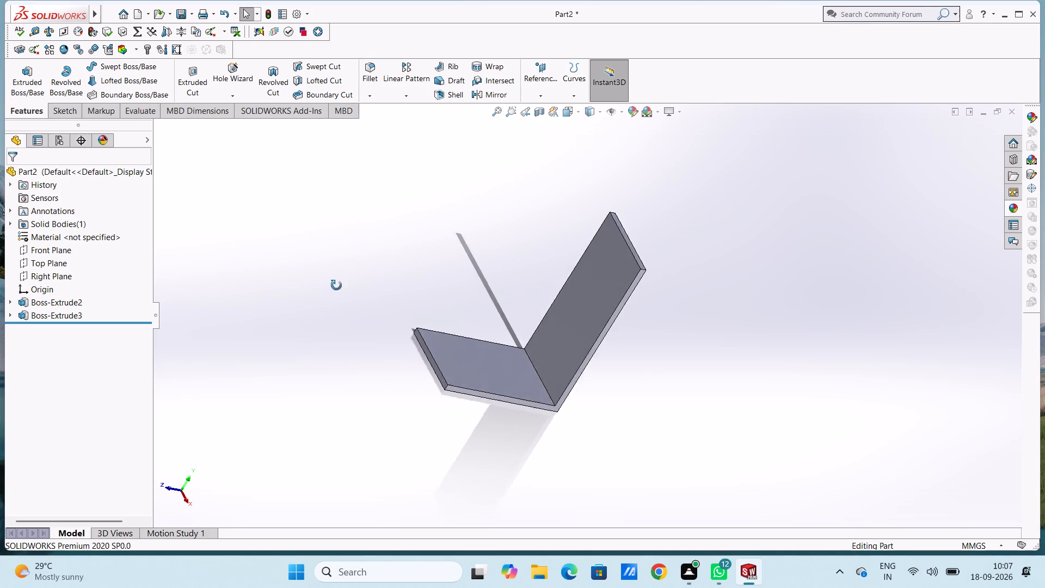
pyautogui.moveTo(336, 285); pyautogui.dragTo(426, 461, button='middle')
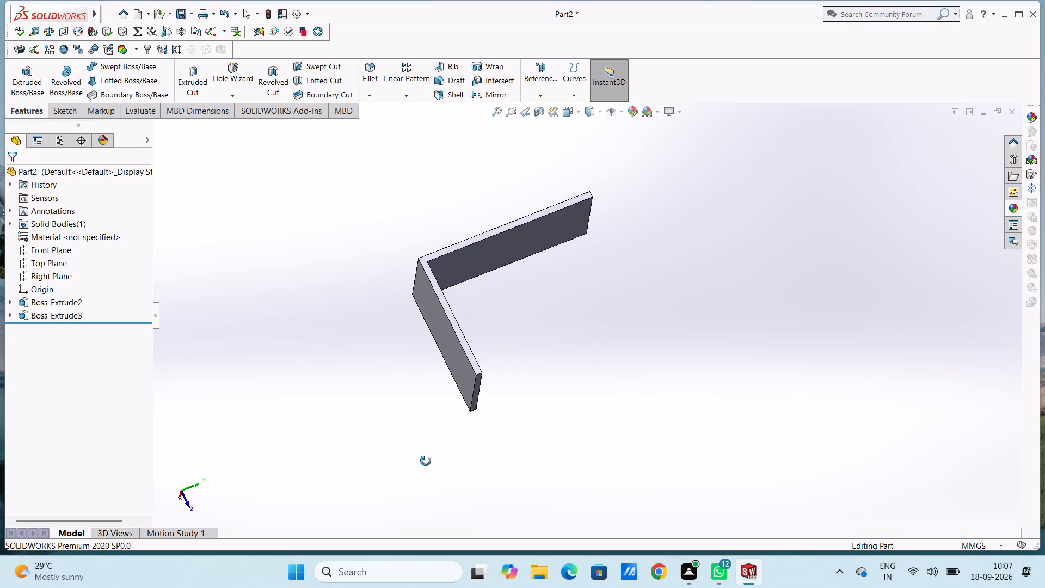
pyautogui.moveTo(426, 461); pyautogui.dragTo(343, 362, button='middle')
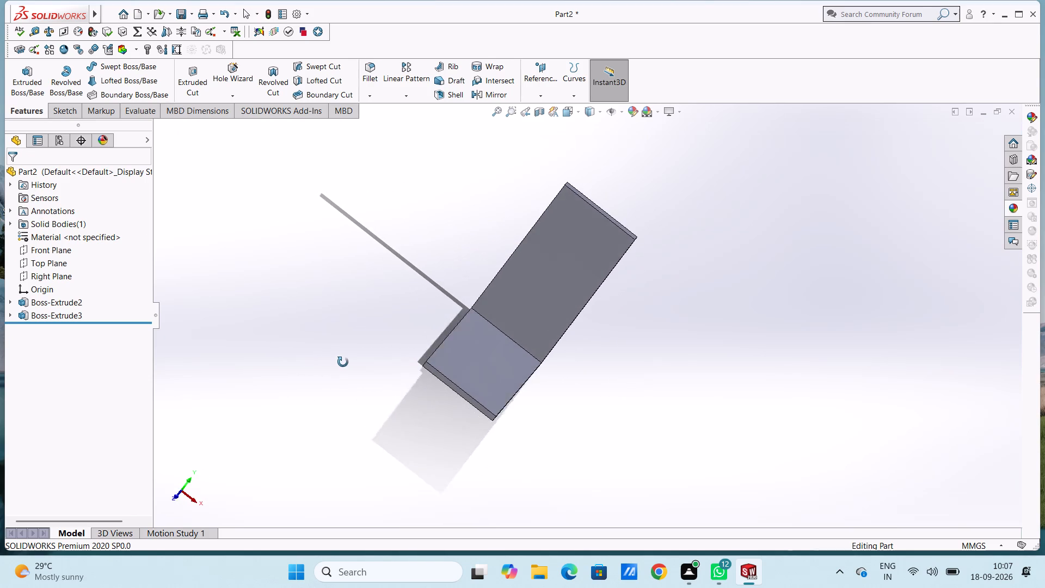
pyautogui.moveTo(343, 362); pyautogui.dragTo(340, 345, button='middle')
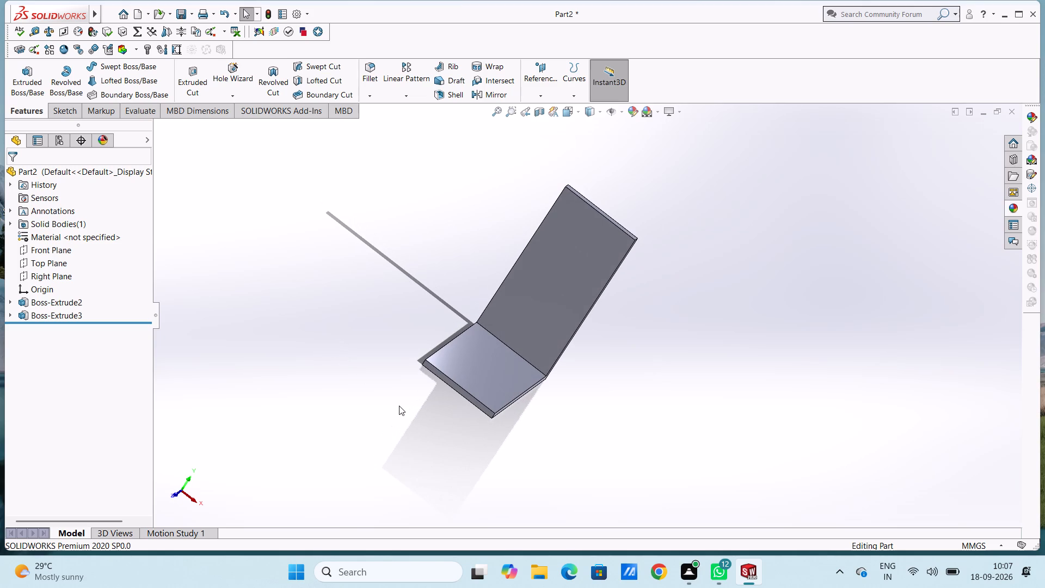
pyautogui.hotkey('ctrl', '5')
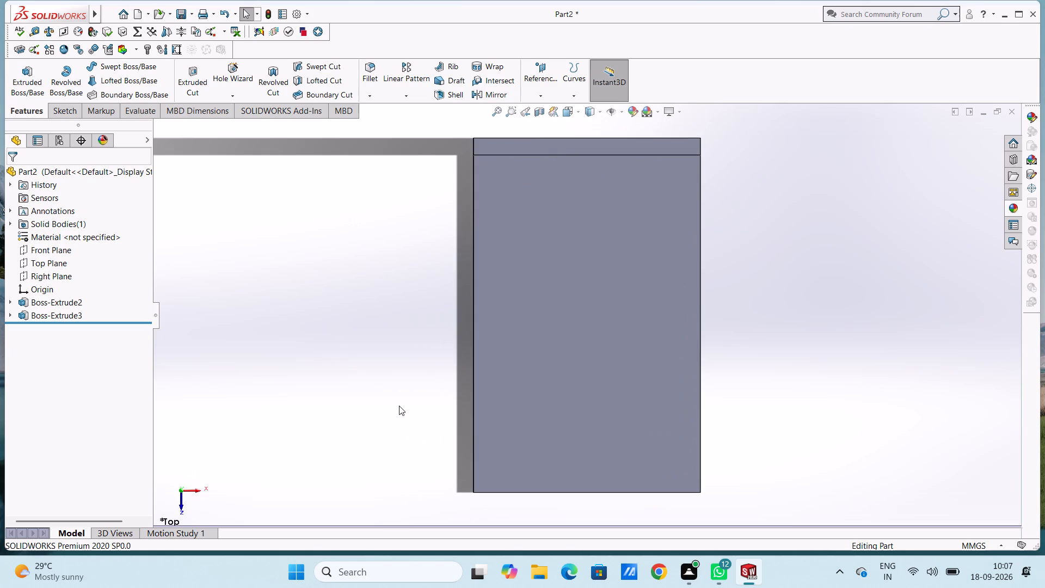
pyautogui.click(593, 367)
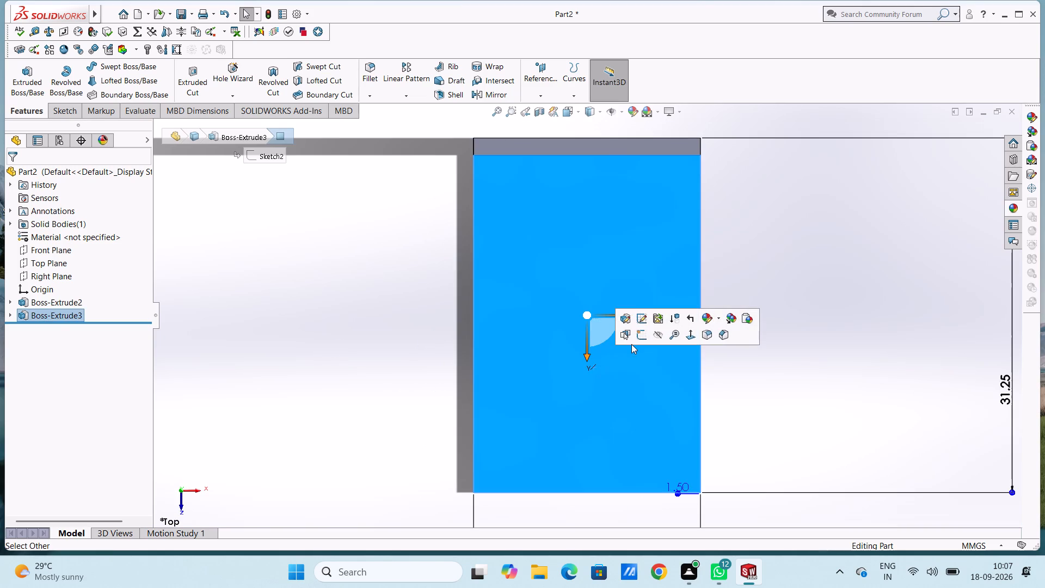
pyautogui.click(638, 337)
pyautogui.click(397, 292)
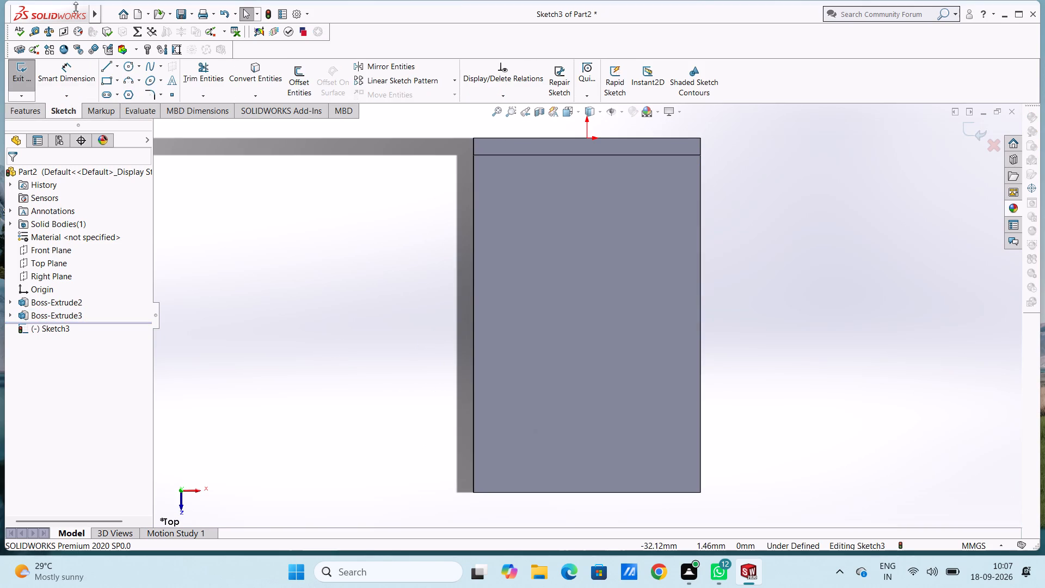
# Sketch a 29.75 by 1.5 mm corner rectangle along the leg's long side edge, starting at the corner where it meets the upright.
pyautogui.click(104, 76)
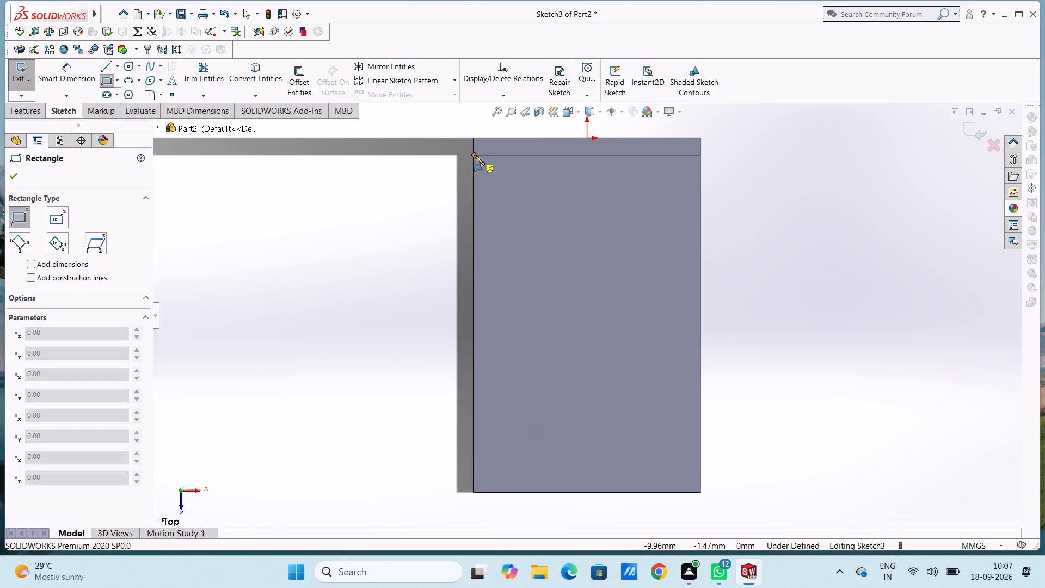
pyautogui.click(474, 154)
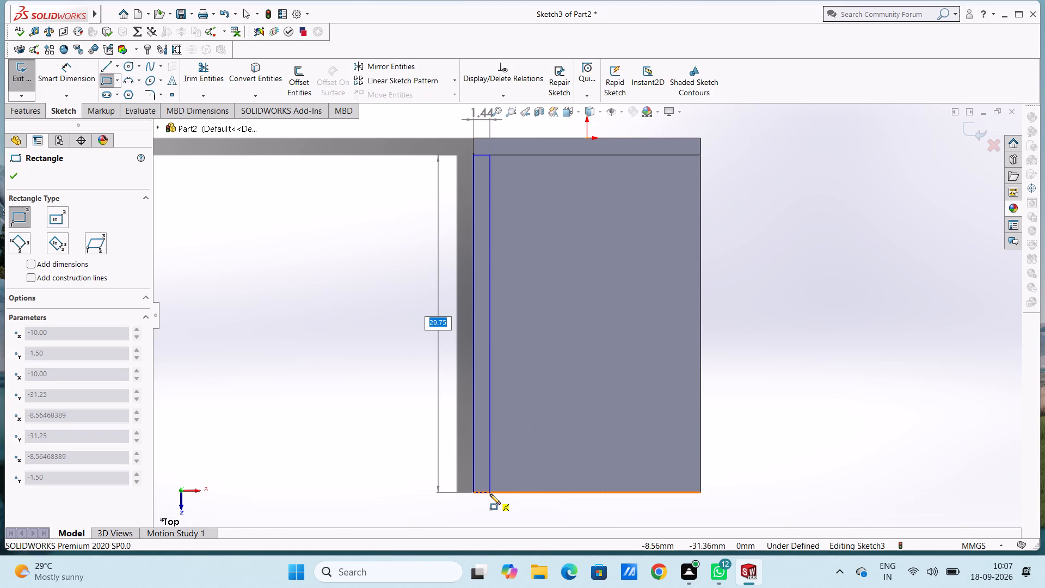
pyautogui.press('Return')
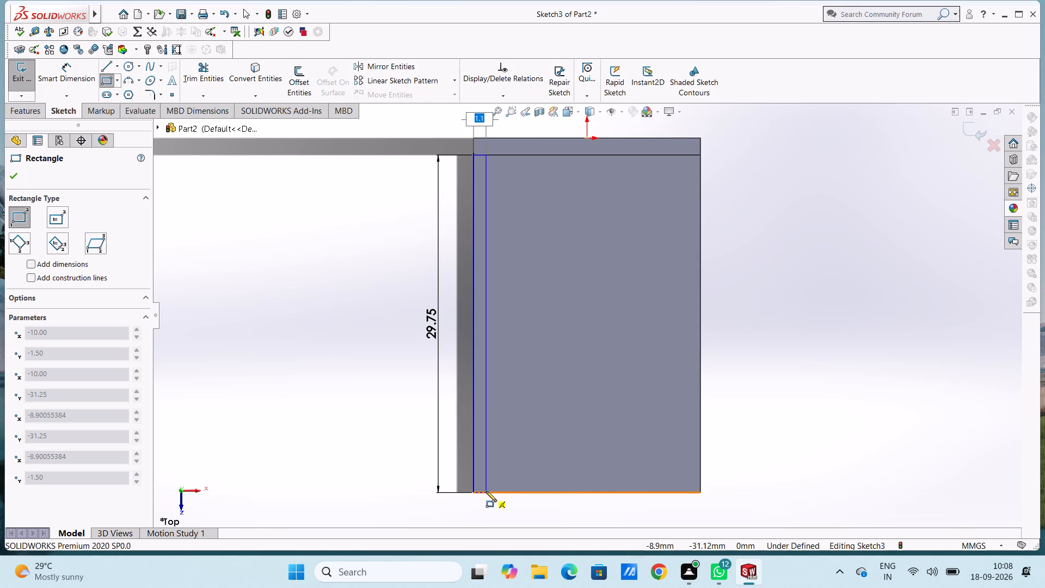
pyautogui.write('1.5')
pyautogui.press('Return')
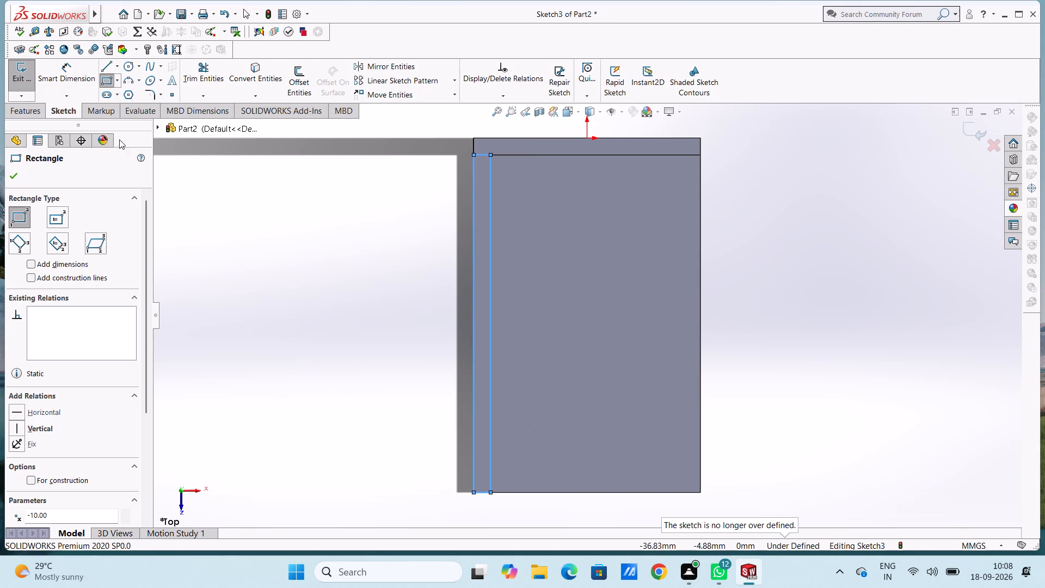
# Add a 1.5 mm smart dimension between the leg's side edge and the strip rectangle's inner long line.
pyautogui.click(87, 78)
pyautogui.moveTo(349, 364); pyautogui.dragTo(313, 318, button='middle')
pyautogui.moveTo(313, 318); pyautogui.dragTo(354, 359, button='middle')
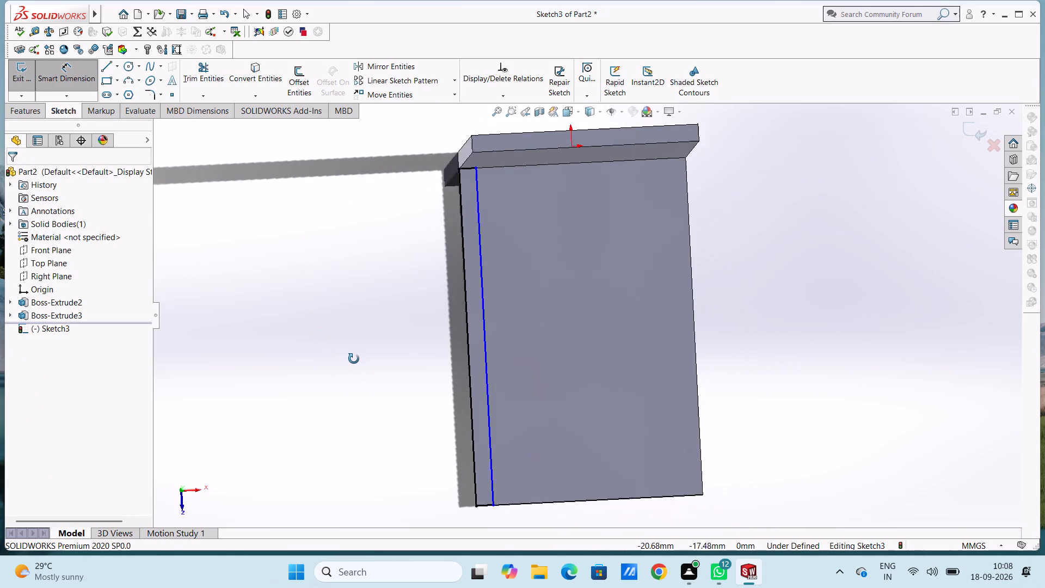
pyautogui.moveTo(354, 359); pyautogui.dragTo(354, 359, button='middle')
pyautogui.scroll(1, 354, 359)
pyautogui.moveTo(355, 356); pyautogui.dragTo(380, 339, button='middle')
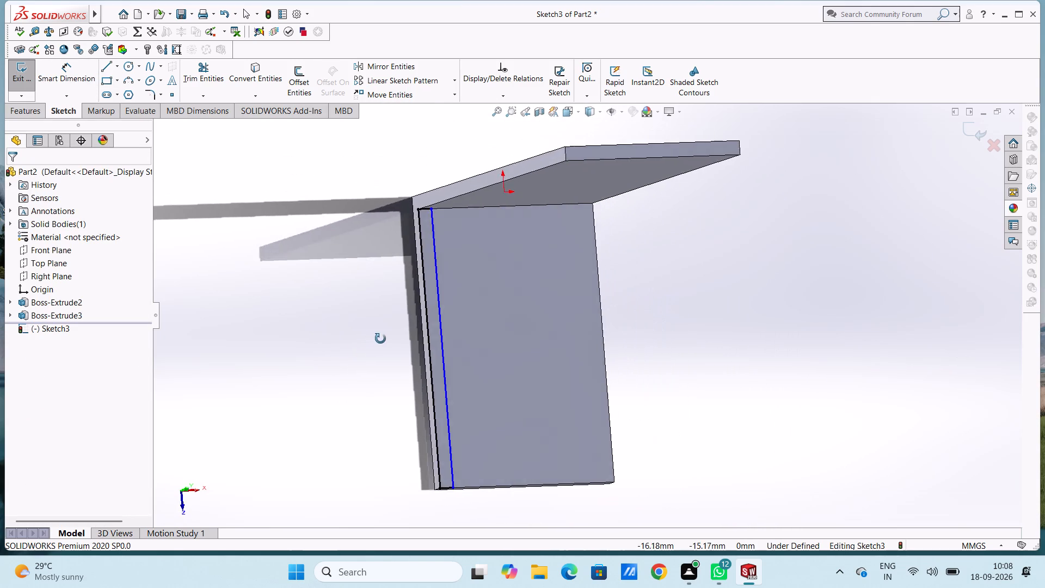
pyautogui.moveTo(380, 339); pyautogui.dragTo(394, 307, button='middle')
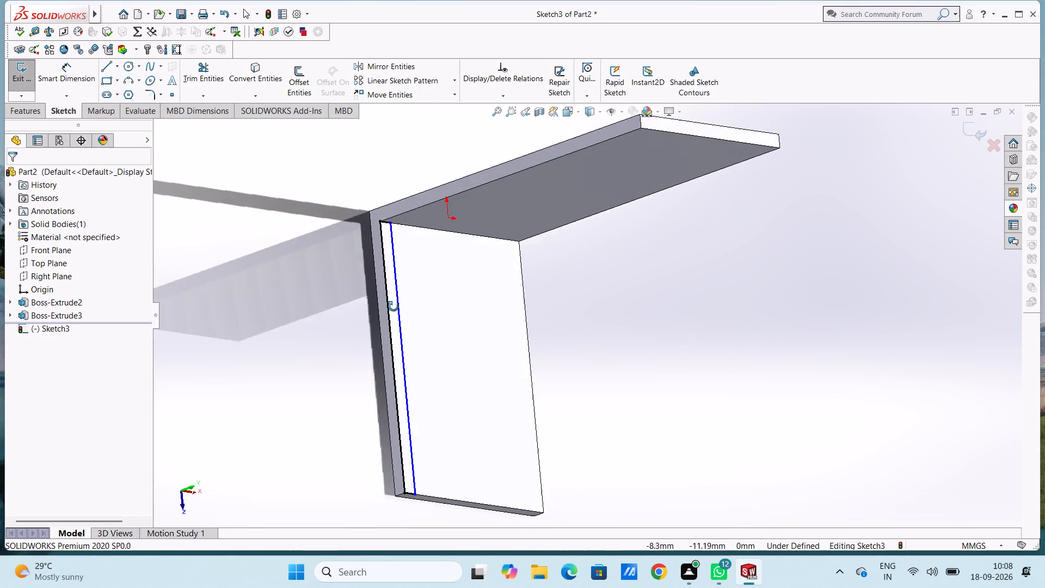
pyautogui.moveTo(394, 307); pyautogui.dragTo(361, 287, button='middle')
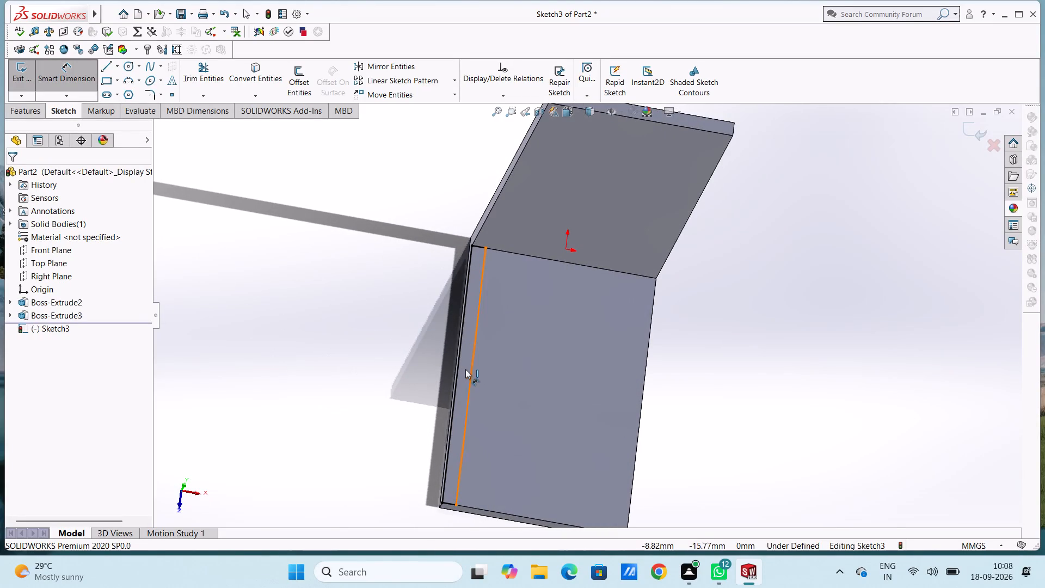
pyautogui.click(454, 363)
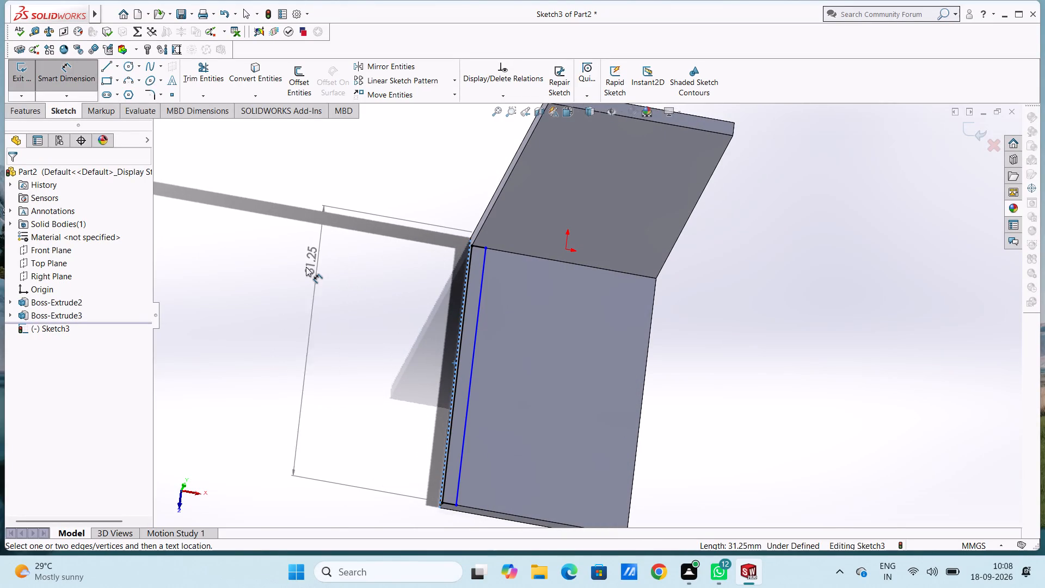
pyautogui.click(306, 267)
pyautogui.click(345, 311)
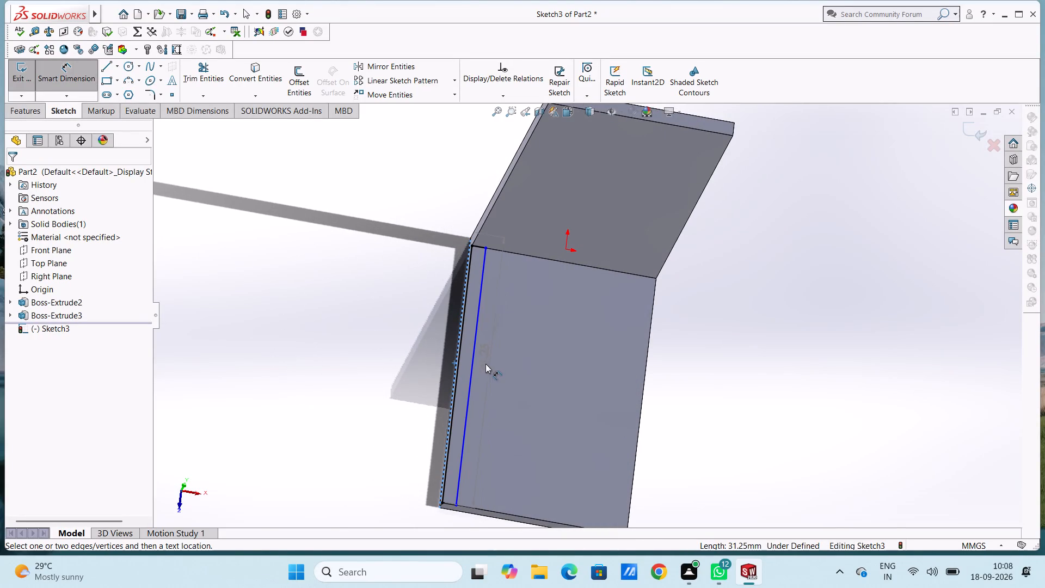
pyautogui.click(471, 363)
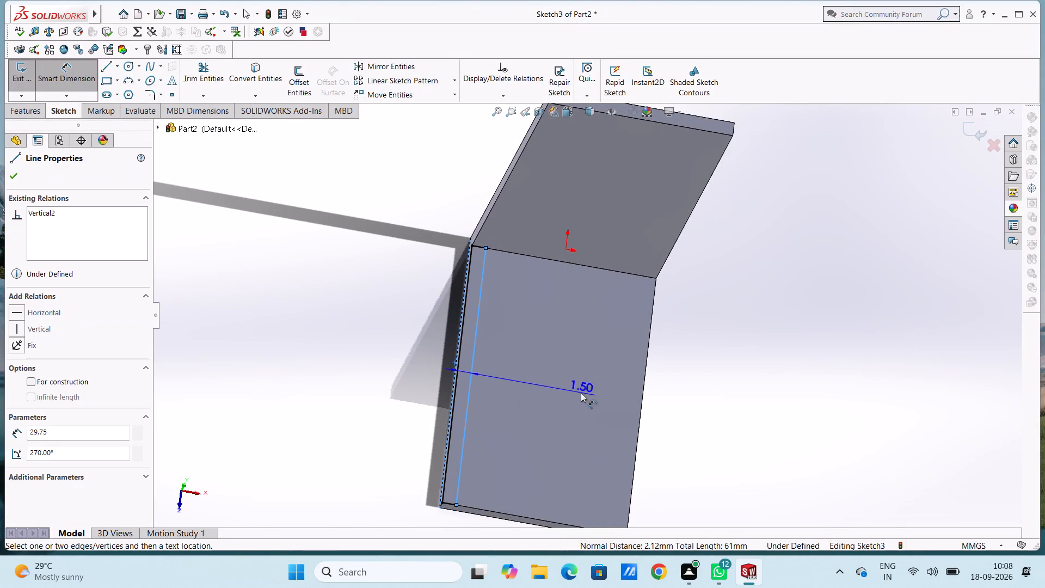
pyautogui.scroll(1, 464, 515)
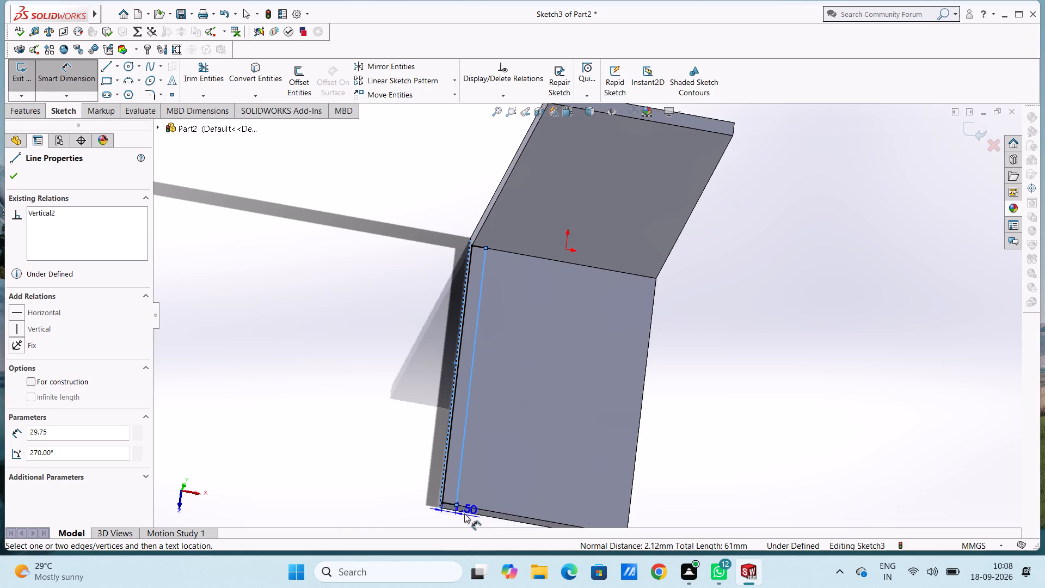
pyautogui.scroll(1, 464, 513)
pyautogui.click(487, 500)
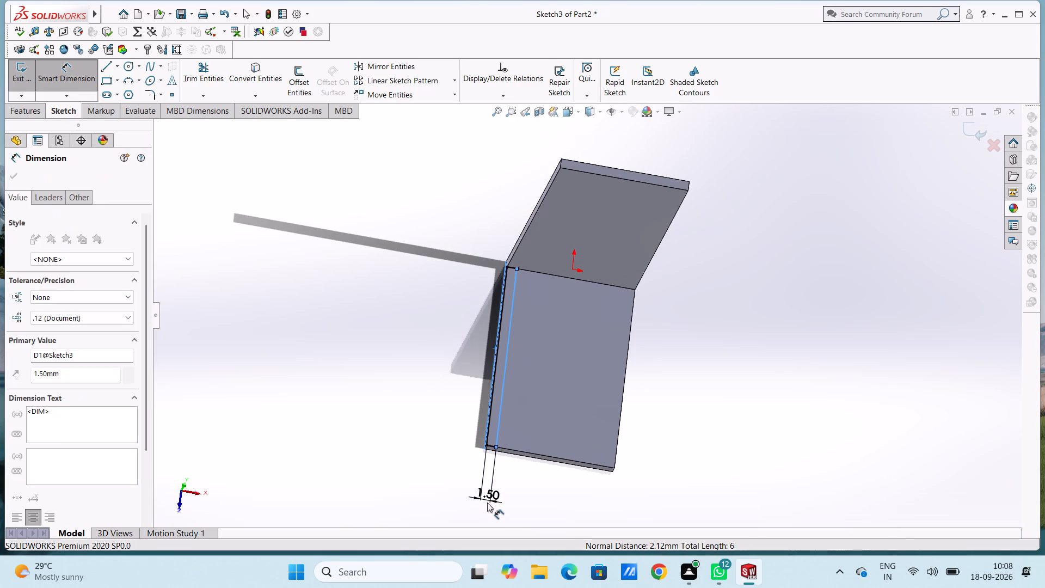
pyautogui.click(435, 485)
pyautogui.click(412, 370)
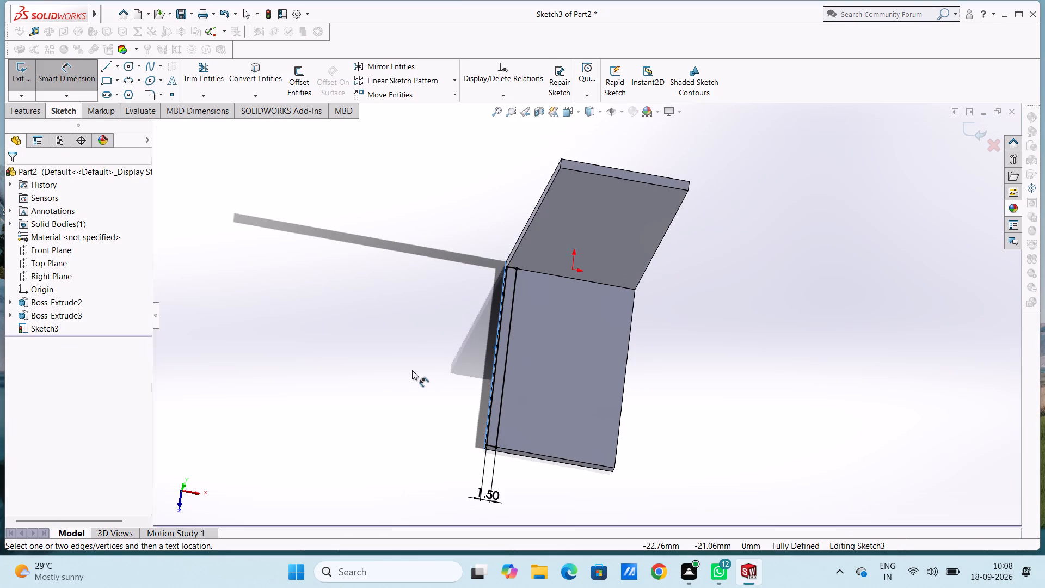
pyautogui.scroll(1, 465, 367)
pyautogui.moveTo(465, 367); pyautogui.dragTo(449, 350, button='middle')
pyautogui.press('Escape')
pyautogui.press('Escape')
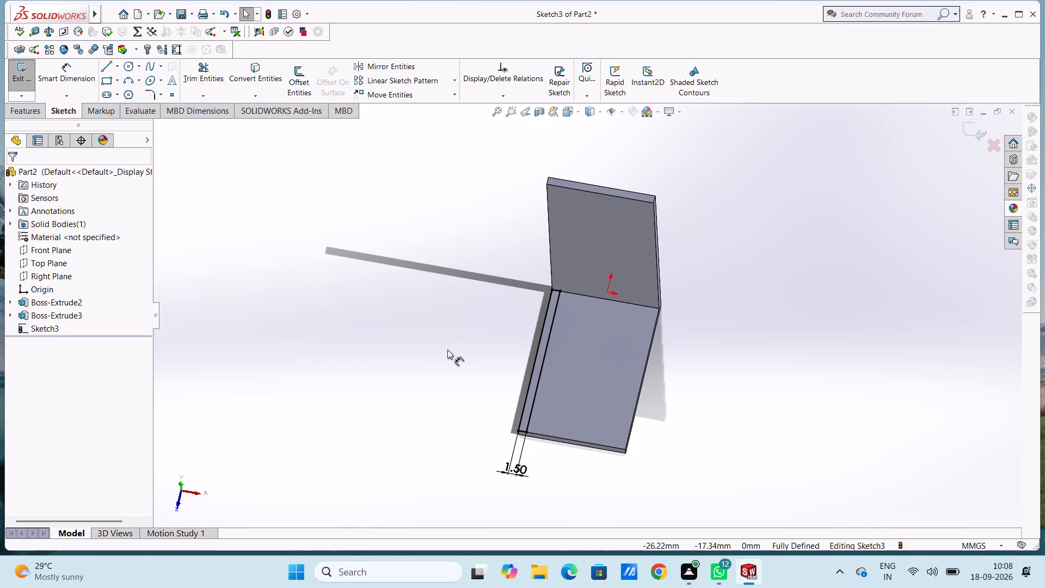
# Extrude the narrow strip rectangle 5 mm blind, merged with the leg as a raised side lip.
pyautogui.click(12, 110)
pyautogui.click(21, 66)
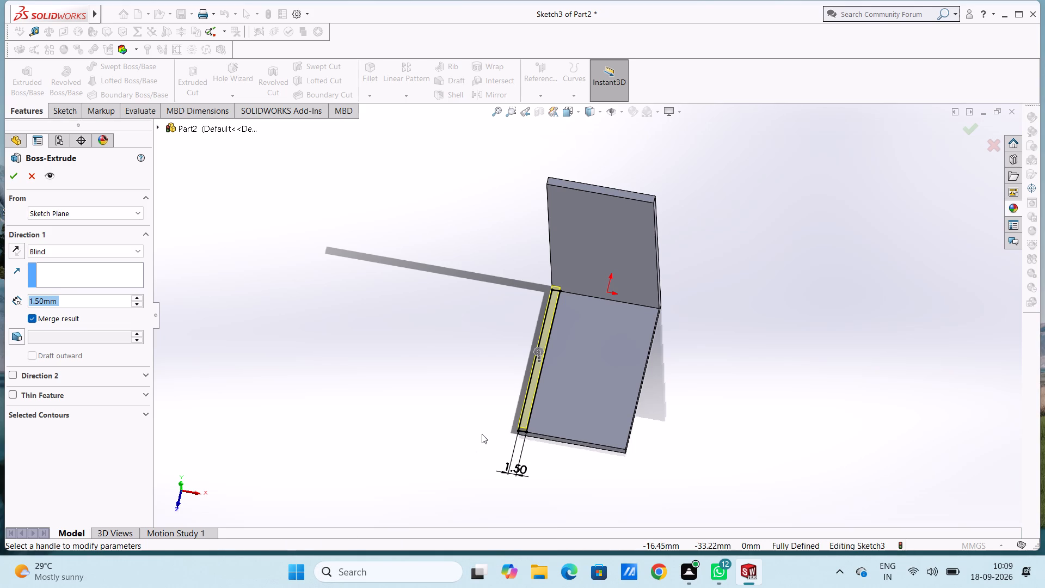
pyautogui.press('5')
pyautogui.press('Return')
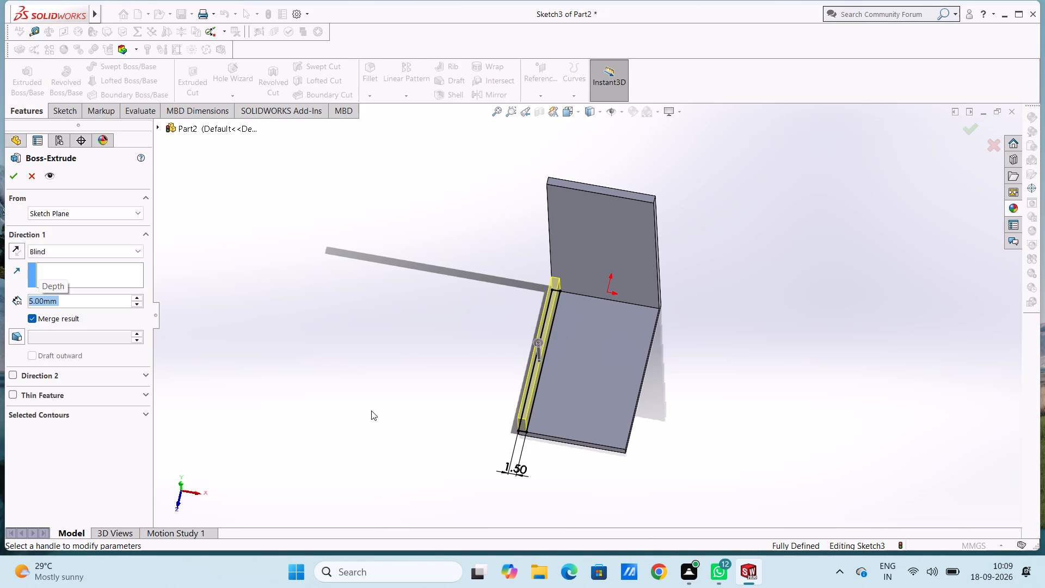
pyautogui.click(15, 172)
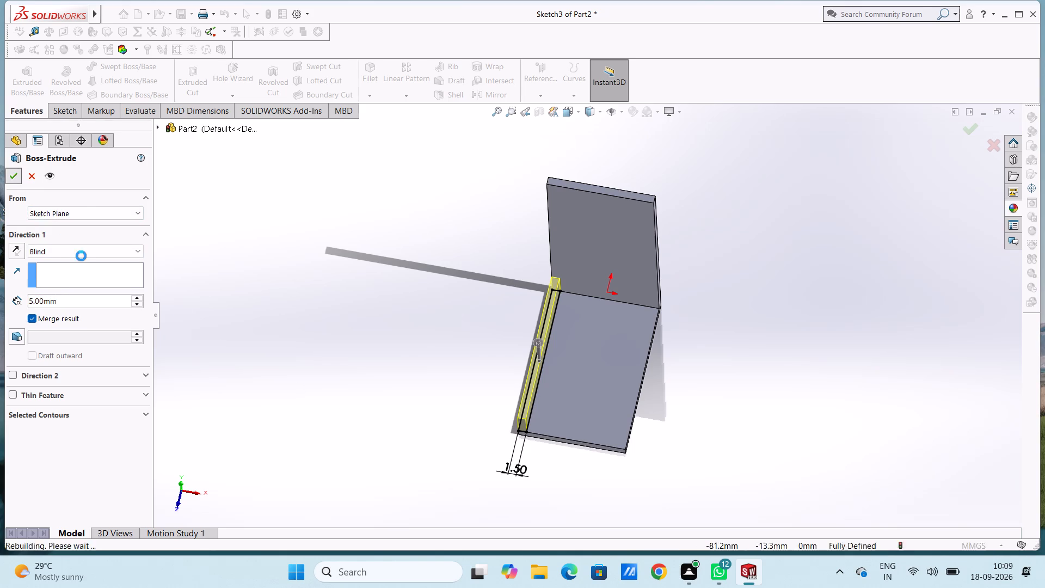
pyautogui.click(288, 309)
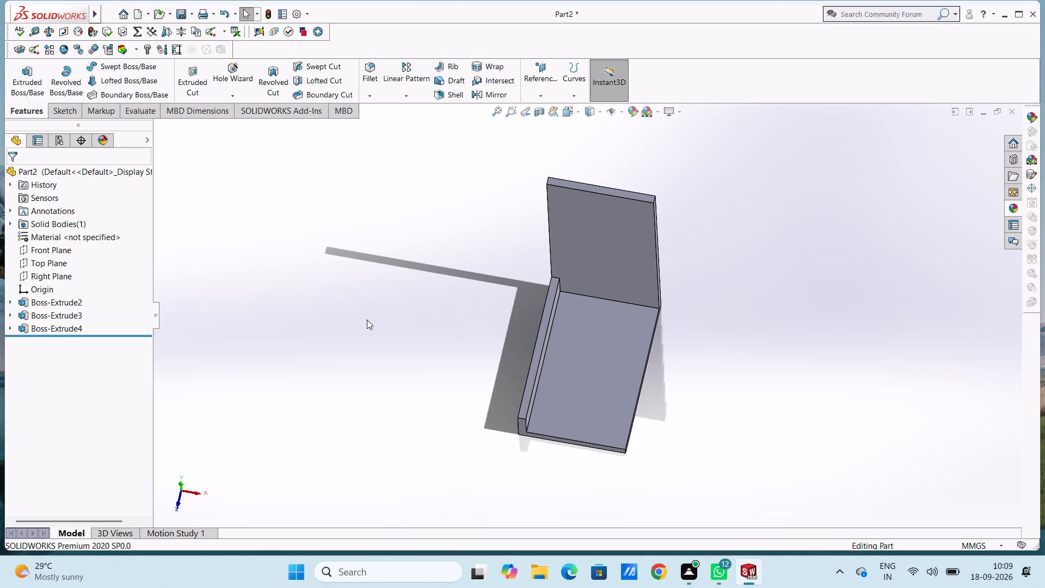
# On the upright's inner face, sketch a 36 by 1.5 mm corner rectangle from its top corner to the side lip's upper inner corner.
pyautogui.hotkey('ctrl', '1')
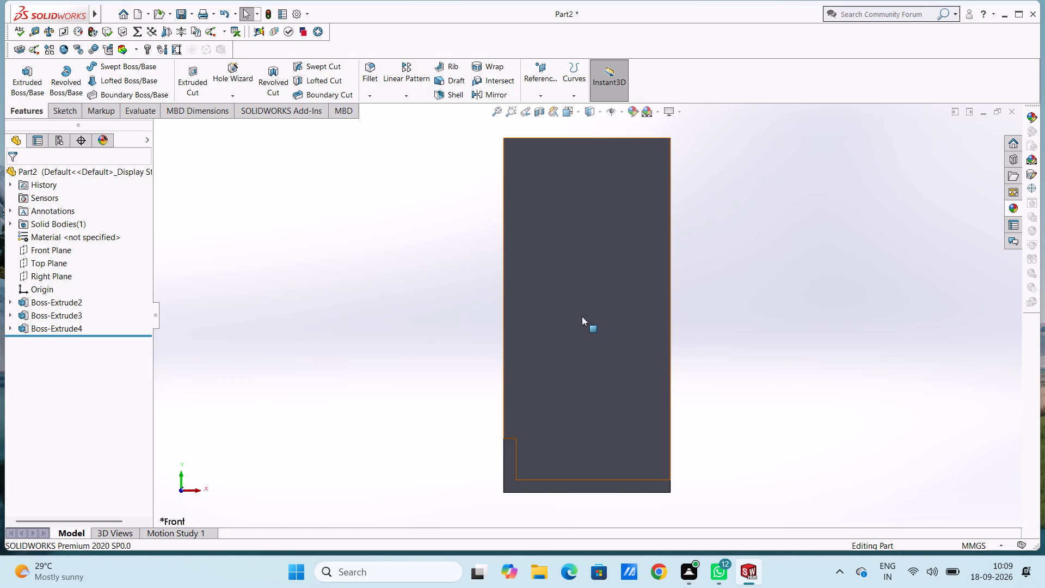
pyautogui.click(569, 284)
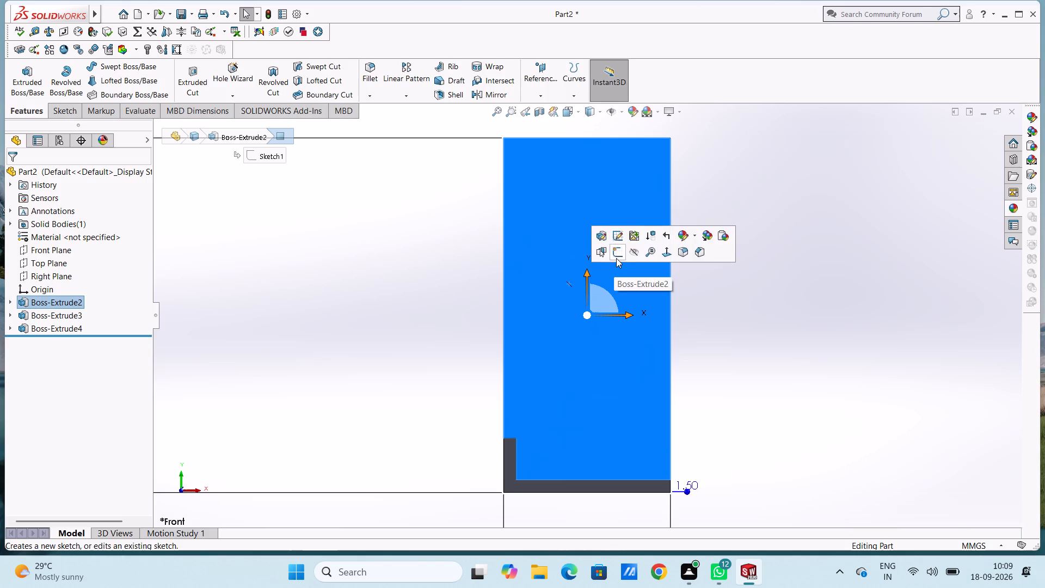
pyautogui.click(616, 257)
pyautogui.click(396, 285)
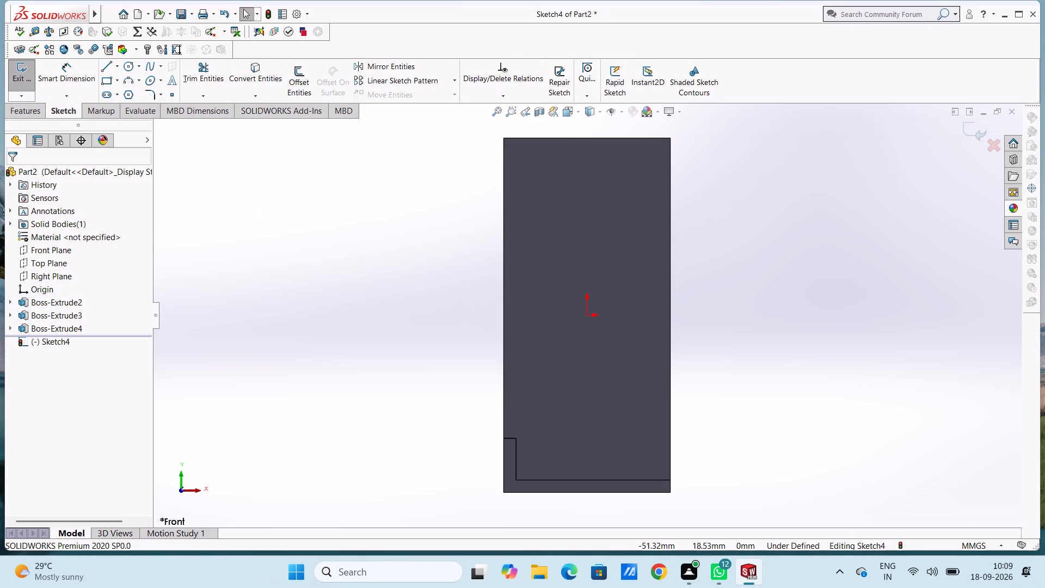
pyautogui.click(15, 119)
pyautogui.click(16, 115)
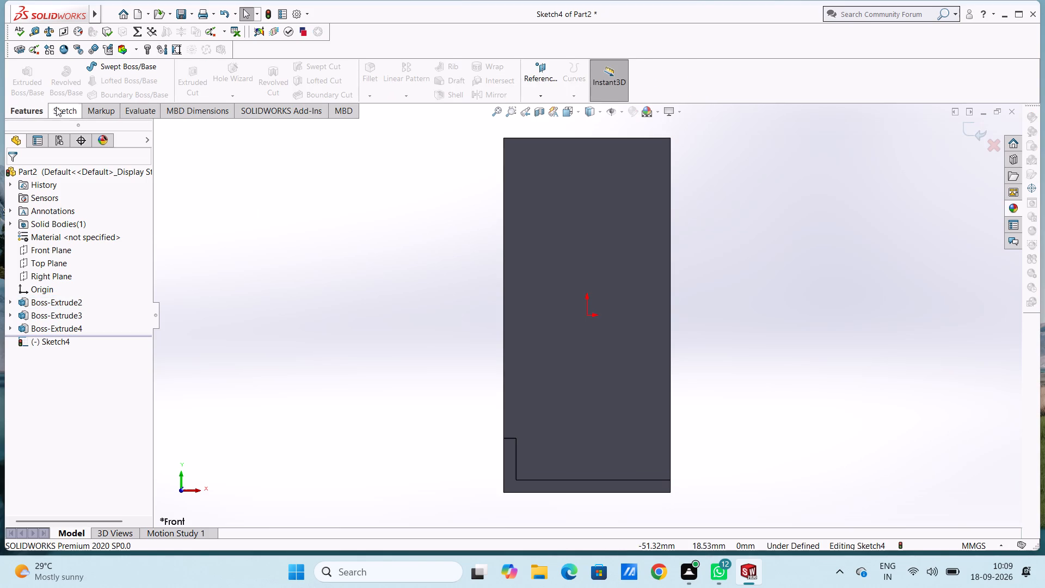
pyautogui.click(54, 110)
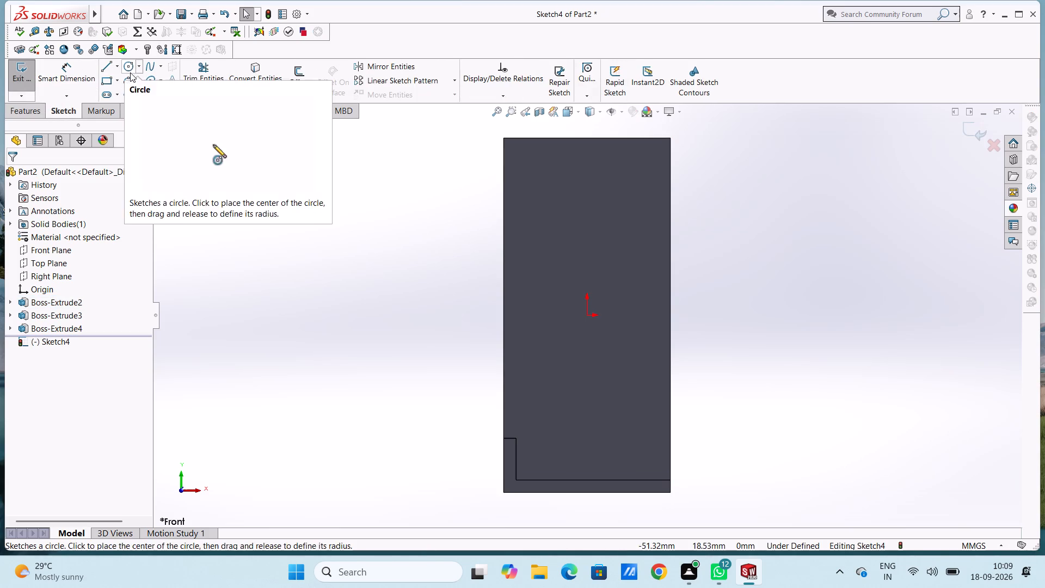
pyautogui.click(109, 81)
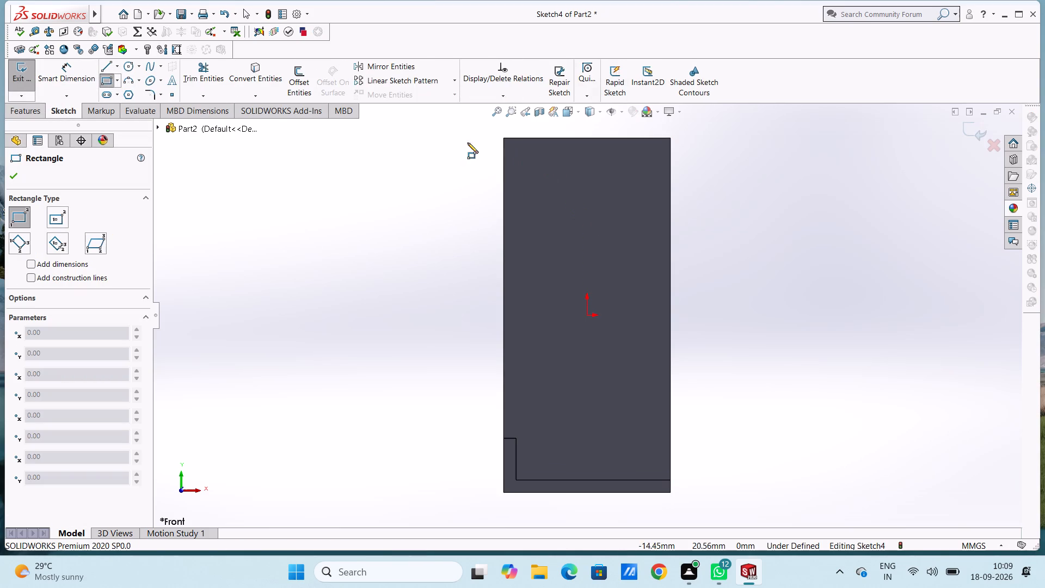
pyautogui.click(505, 138)
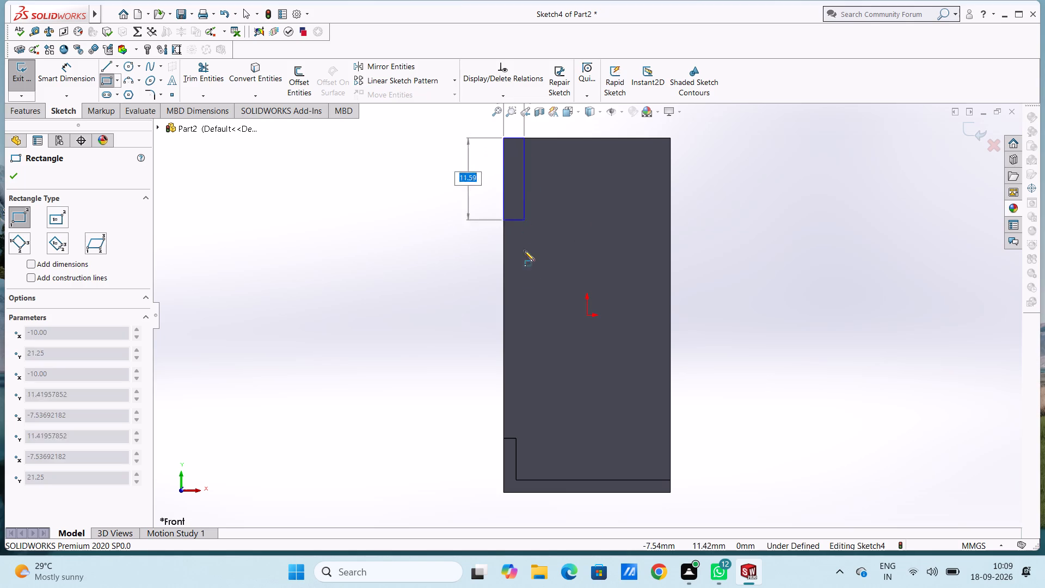
pyautogui.click(515, 439)
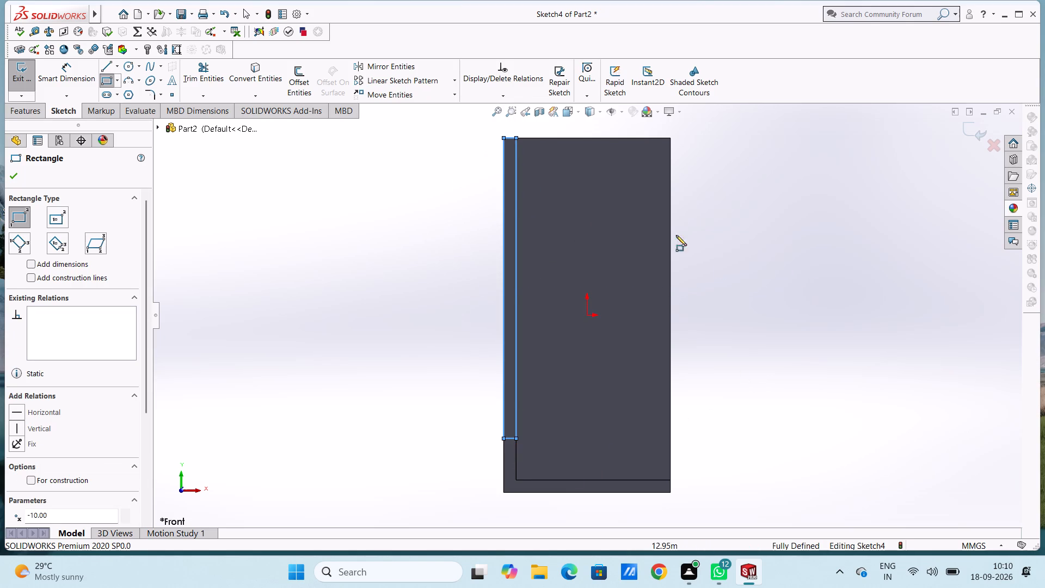
# Sketch a corner rectangle 36 mm tall and about 1.88 mm wide along the upright's other long side edge, from its top corner.
pyautogui.click(671, 137)
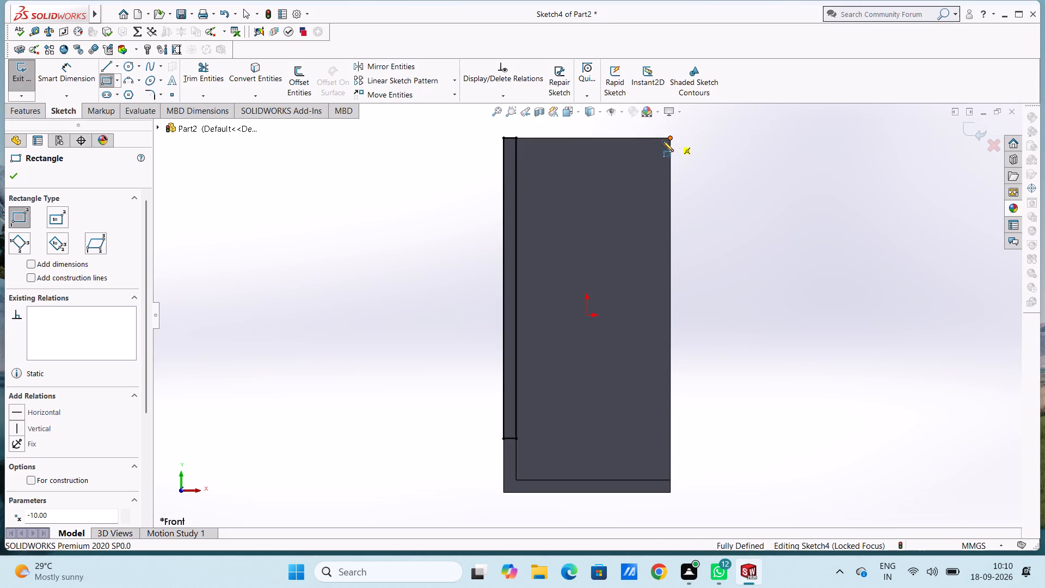
pyautogui.click(655, 438)
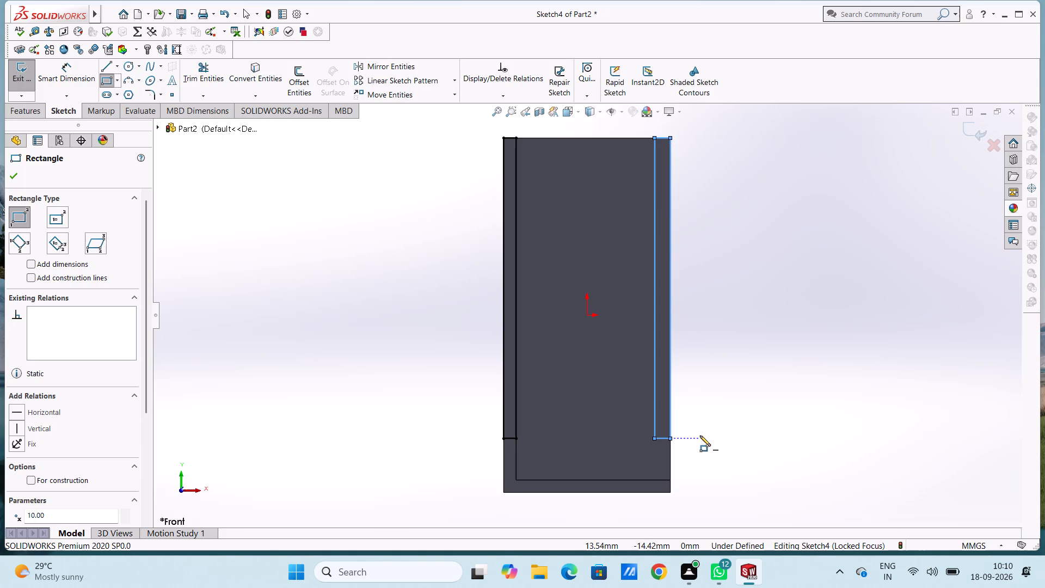
pyautogui.press('Escape')
pyautogui.press('Escape')
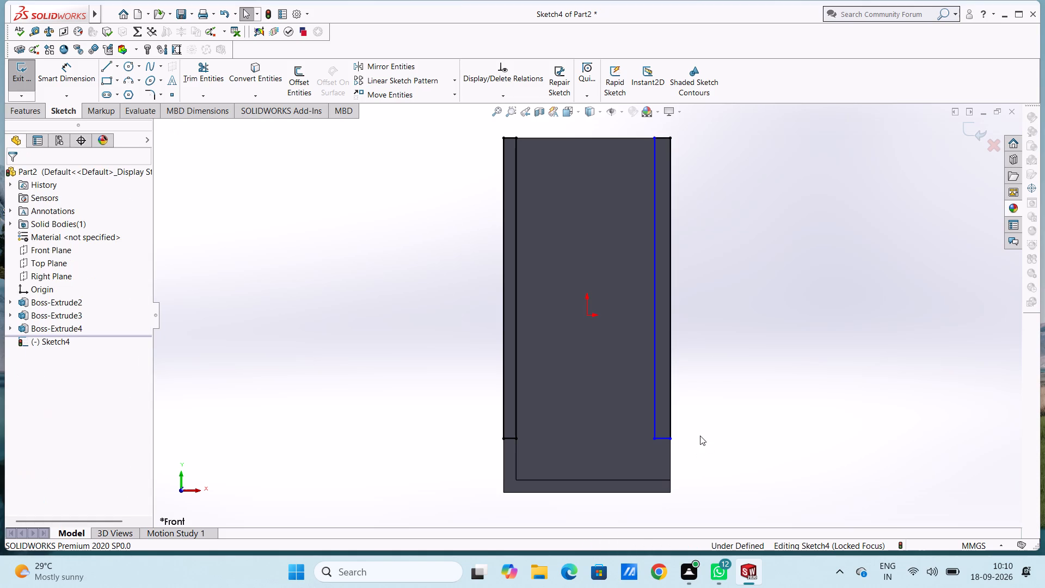
# Add a 1.5 mm smart dimension to the short top line of the new strip rectangle.
pyautogui.click(72, 76)
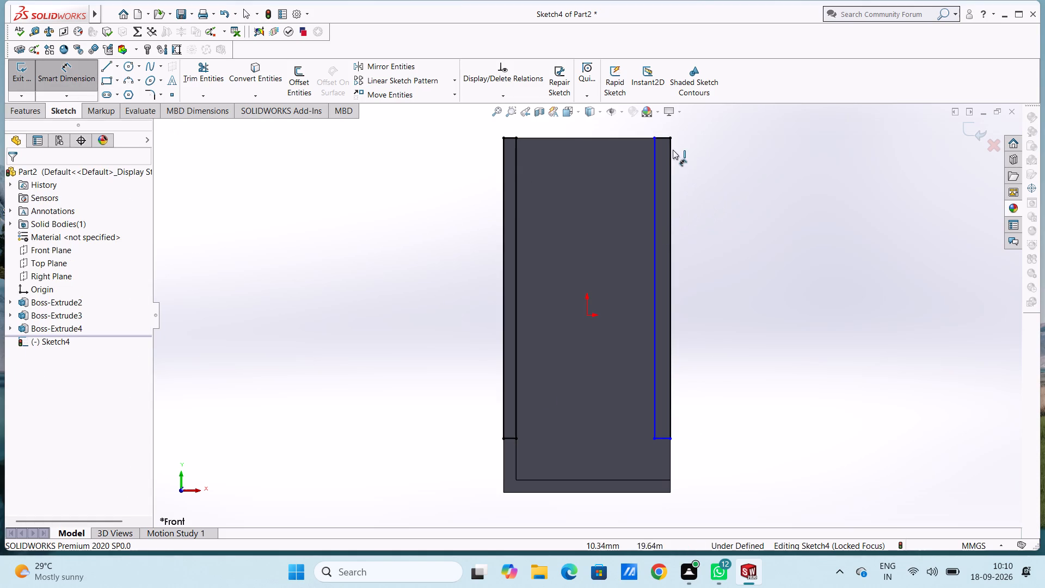
pyautogui.click(663, 137)
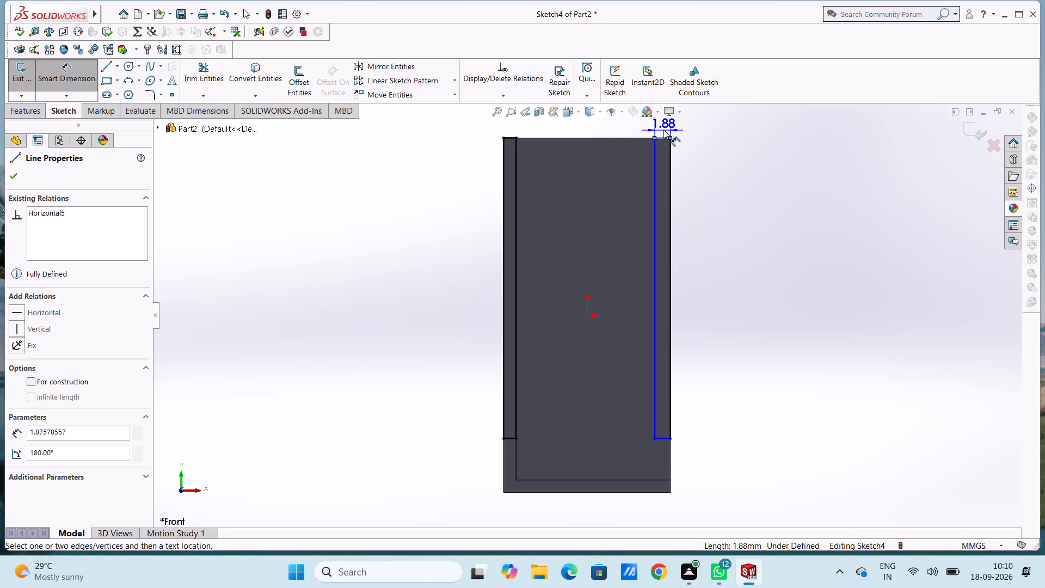
pyautogui.scroll(2, 663, 130)
pyautogui.click(651, 143)
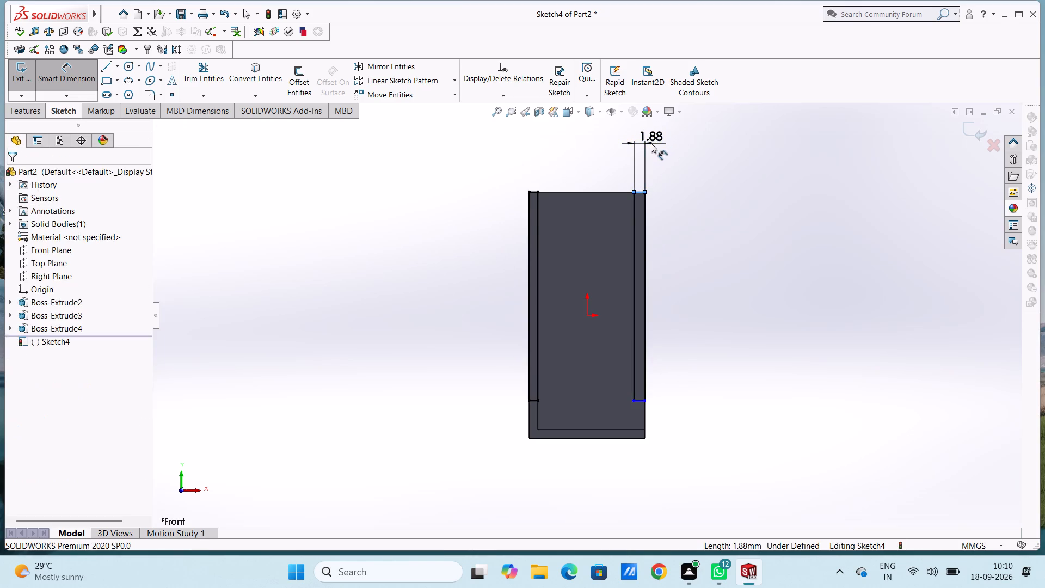
pyautogui.write('1.5')
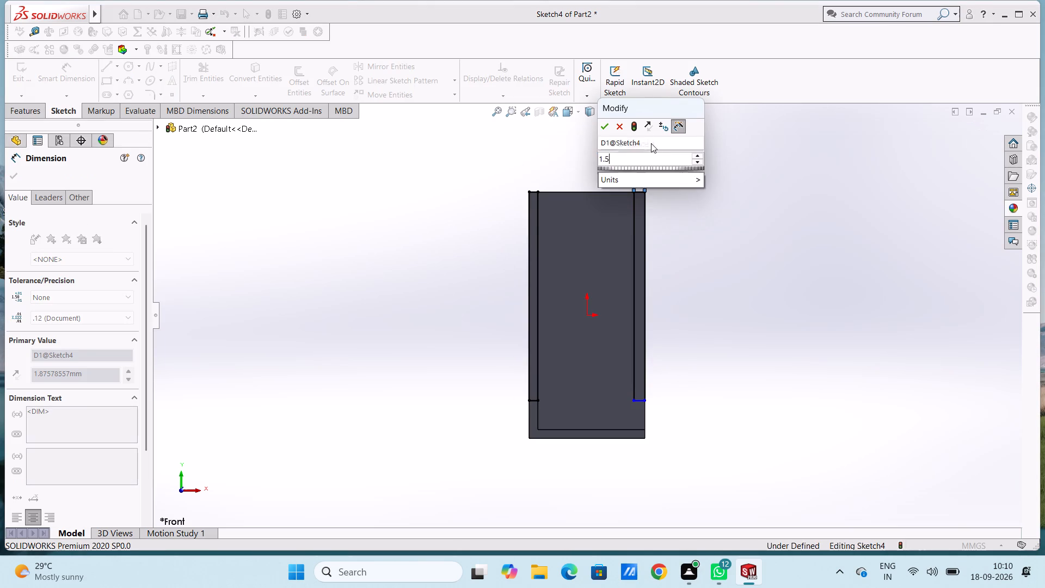
pyautogui.press('Return')
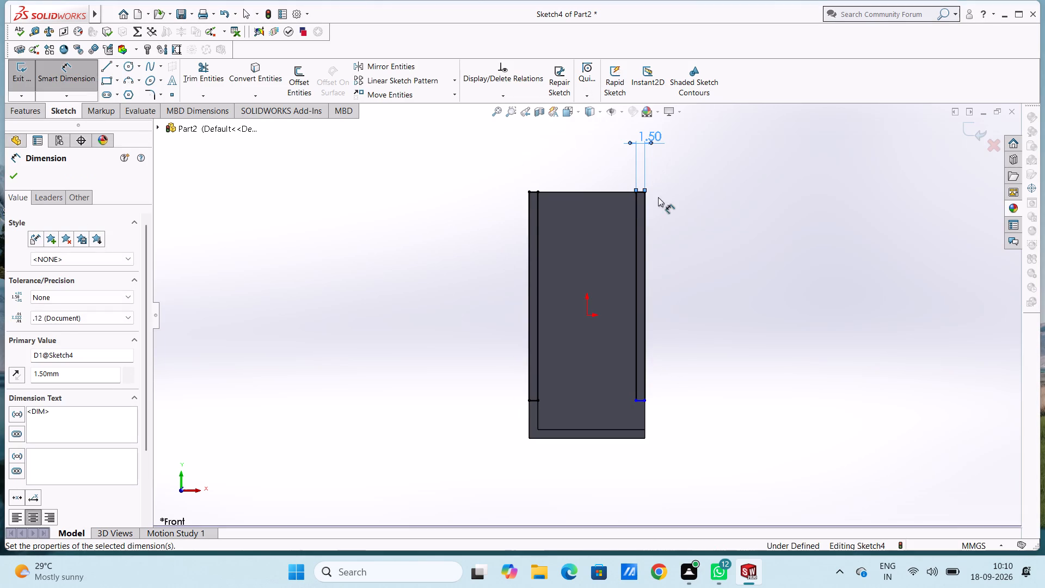
pyautogui.click(675, 255)
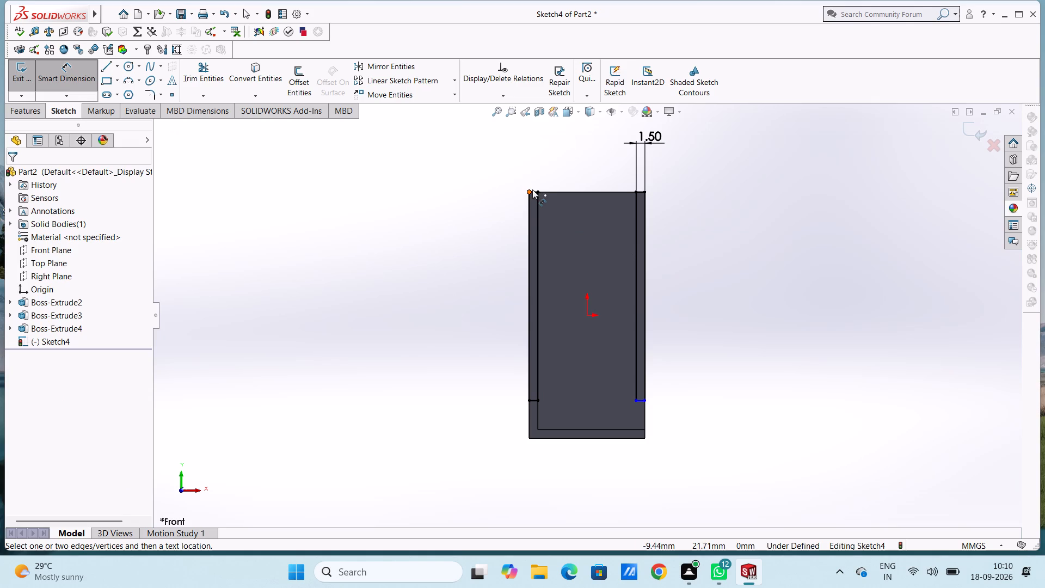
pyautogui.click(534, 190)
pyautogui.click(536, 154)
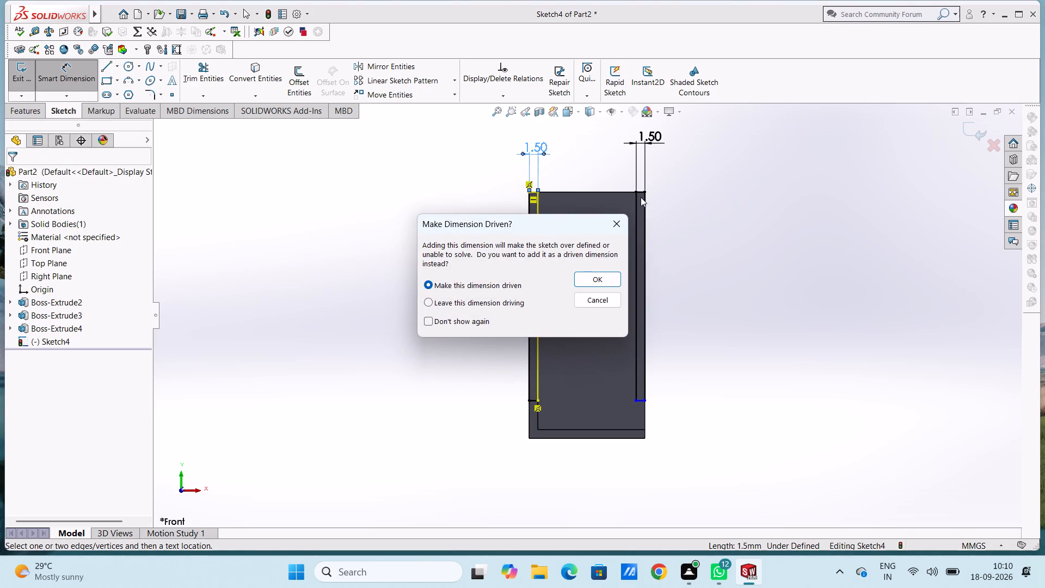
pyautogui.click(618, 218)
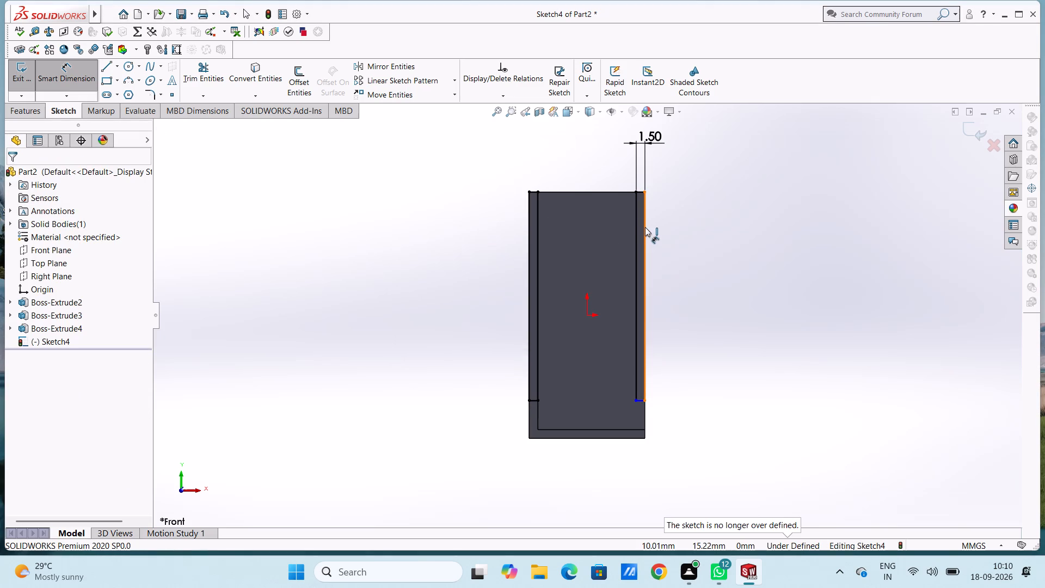
# Add a 36 mm smart dimension to the long outer line of the new strip rectangle.
pyautogui.click(645, 227)
pyautogui.click(825, 253)
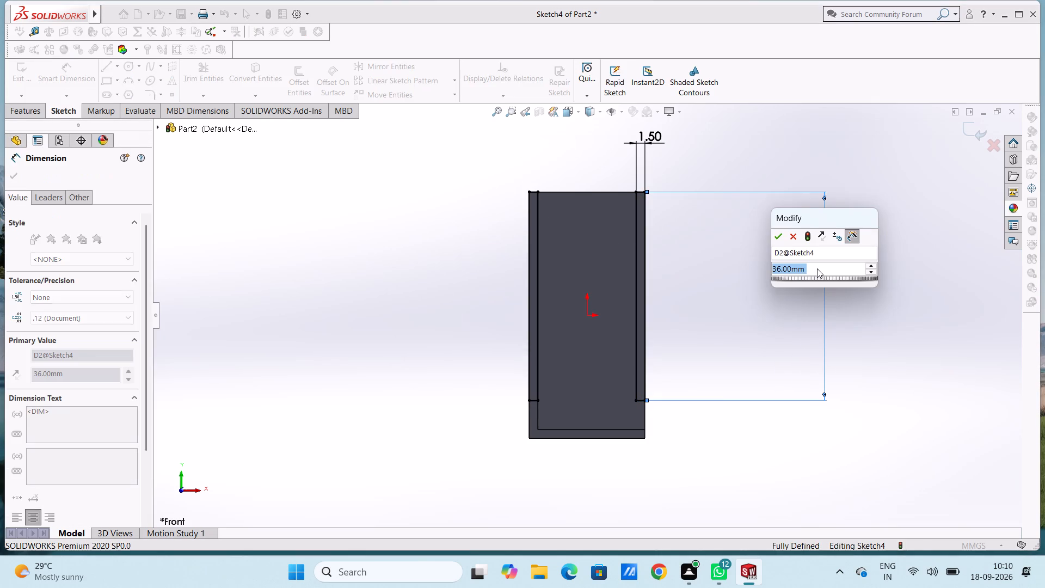
pyautogui.click(777, 238)
pyautogui.click(761, 234)
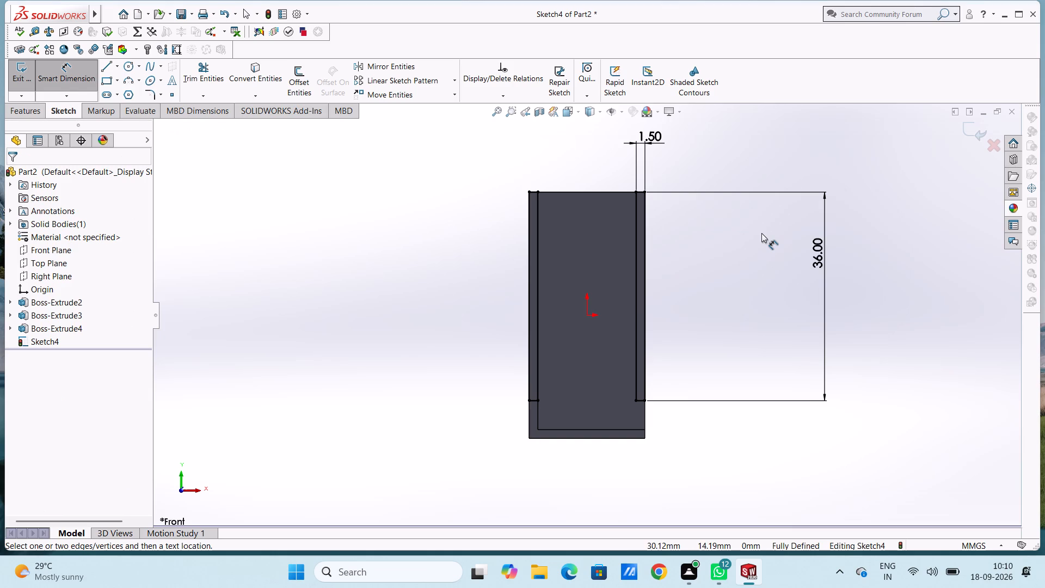
pyautogui.press('Escape')
# Extrude both strip rectangles on the upright 3.5 mm blind, merged with the body as side lips.
pyautogui.hotkey('ctrl', '7')
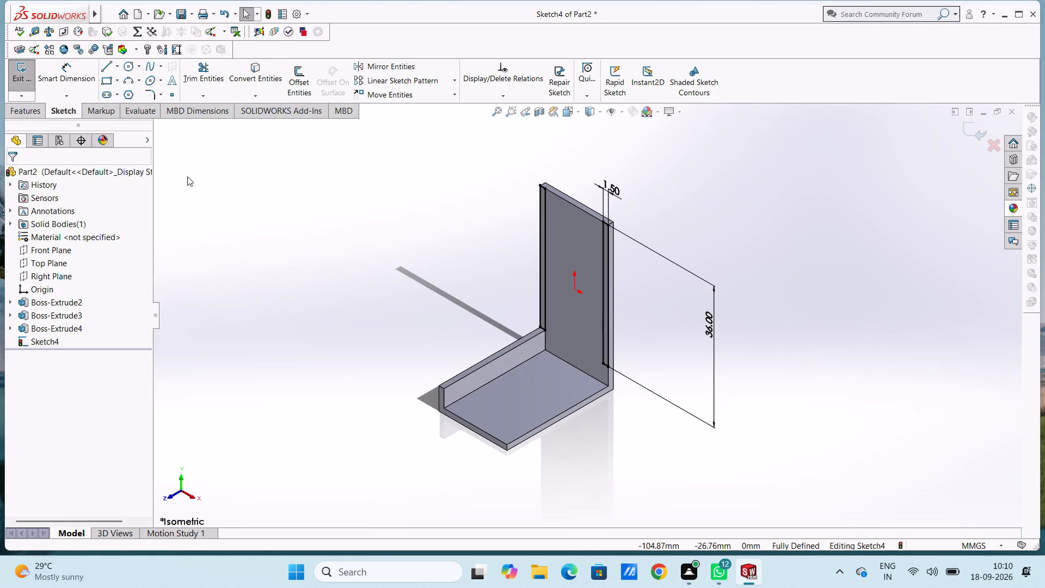
pyautogui.click(23, 111)
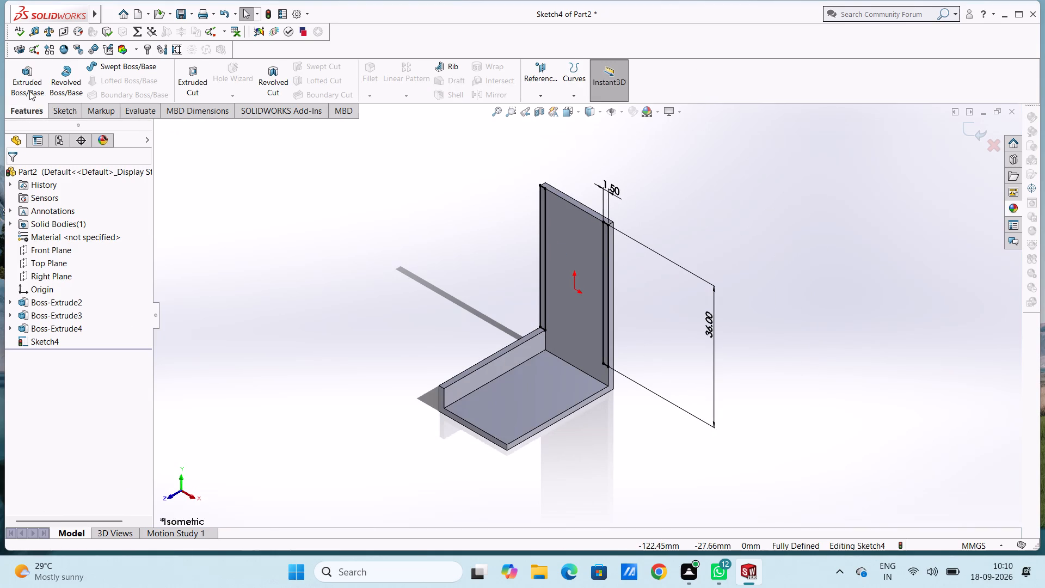
pyautogui.click(32, 81)
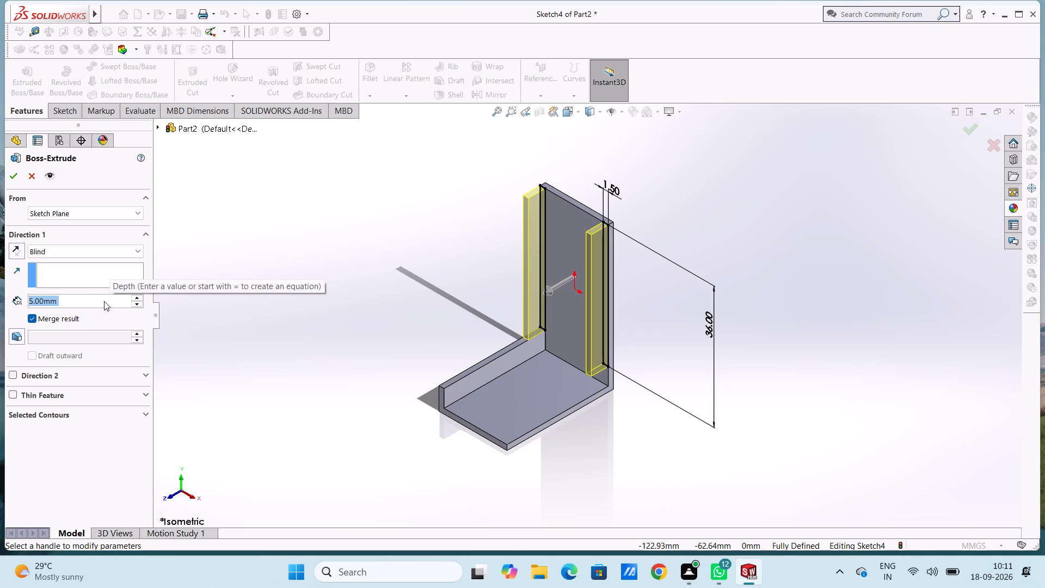
pyautogui.write('3.5')
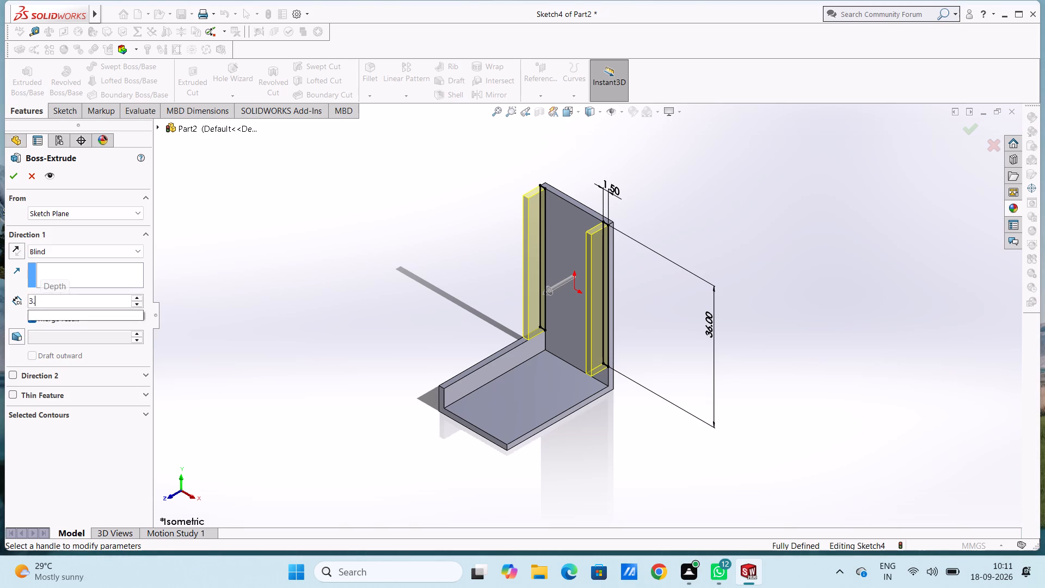
pyautogui.press('Return')
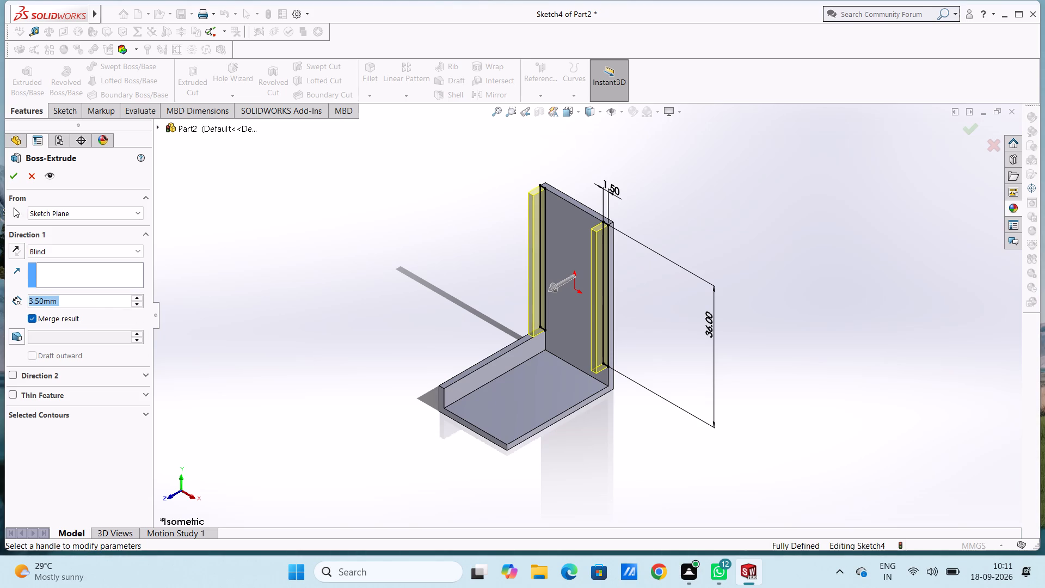
pyautogui.click(10, 175)
pyautogui.click(233, 256)
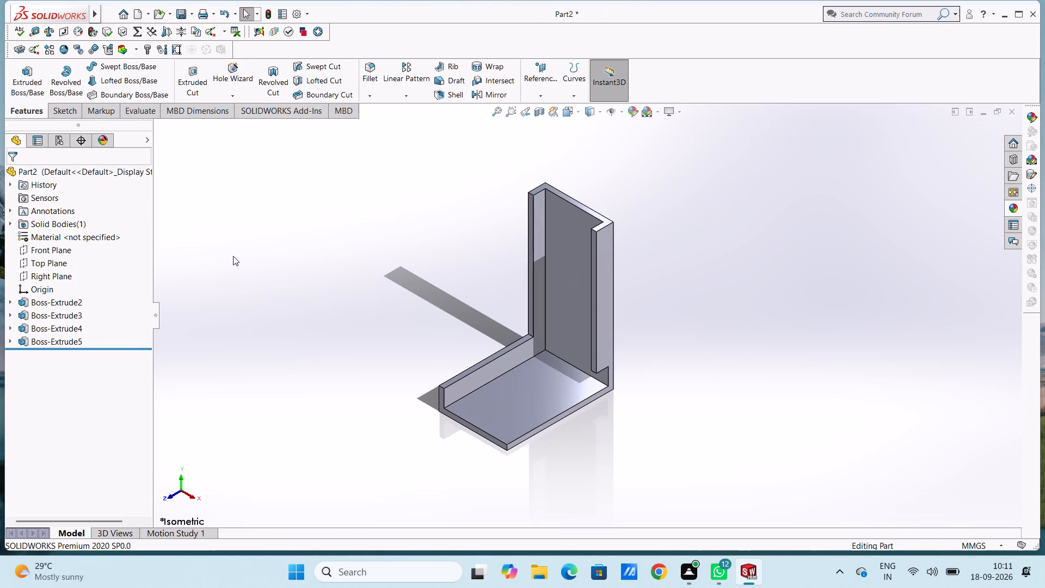
# On the leg's inner face, sketch a 26.25 by 1.5 mm corner rectangle from the upright lip's inner corner to the leg's outer end corner.
pyautogui.moveTo(236, 256); pyautogui.dragTo(254, 244, button='middle')
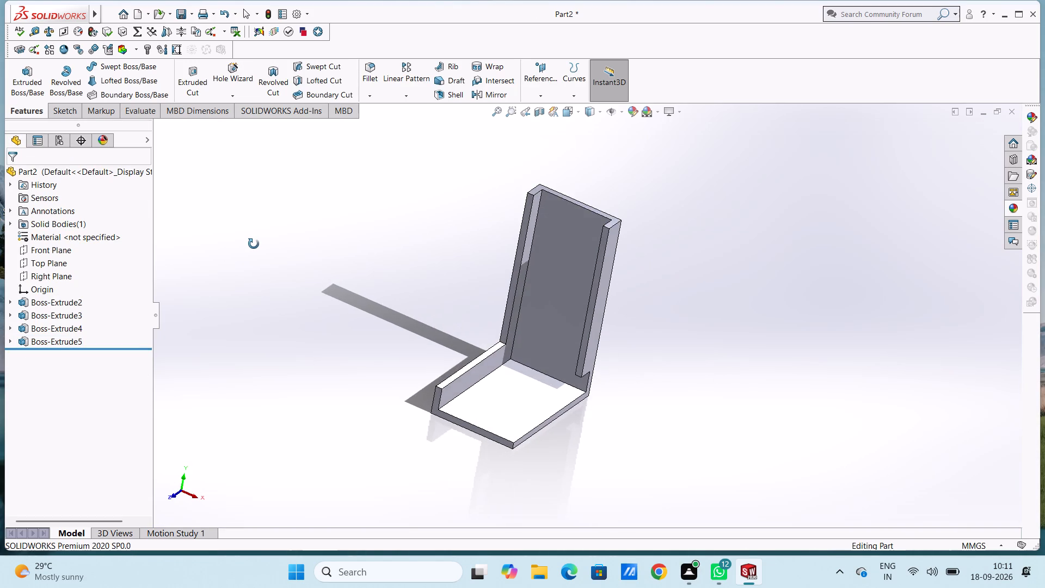
pyautogui.moveTo(254, 244); pyautogui.dragTo(245, 244, button='middle')
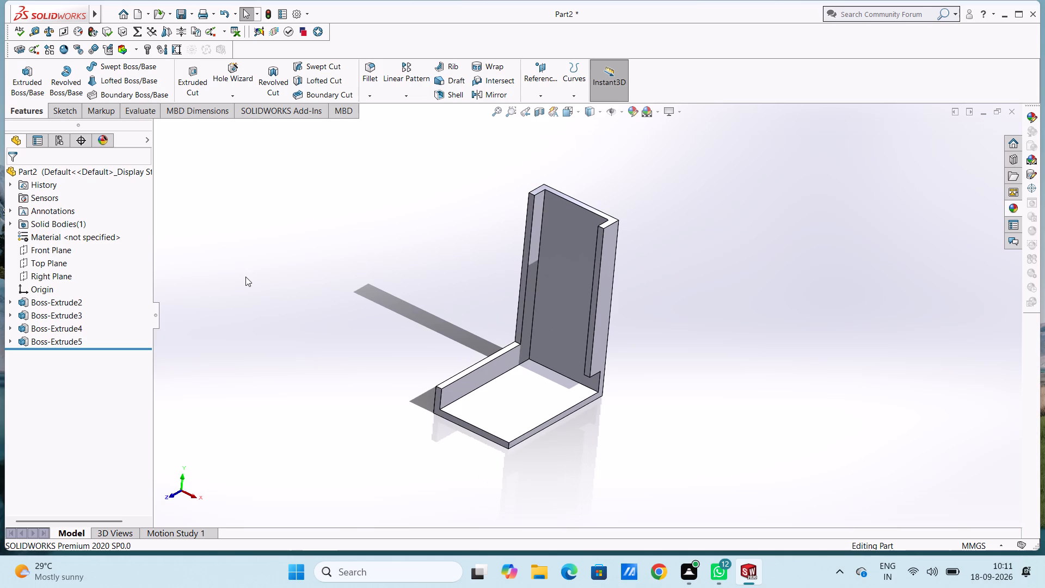
pyautogui.hotkey('ctrl', '5')
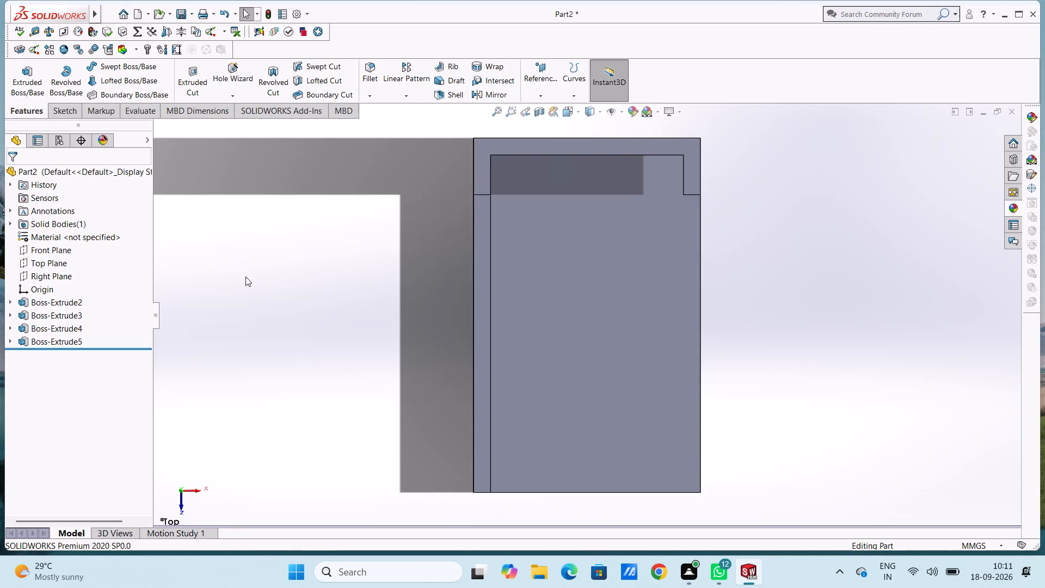
pyautogui.click(671, 375)
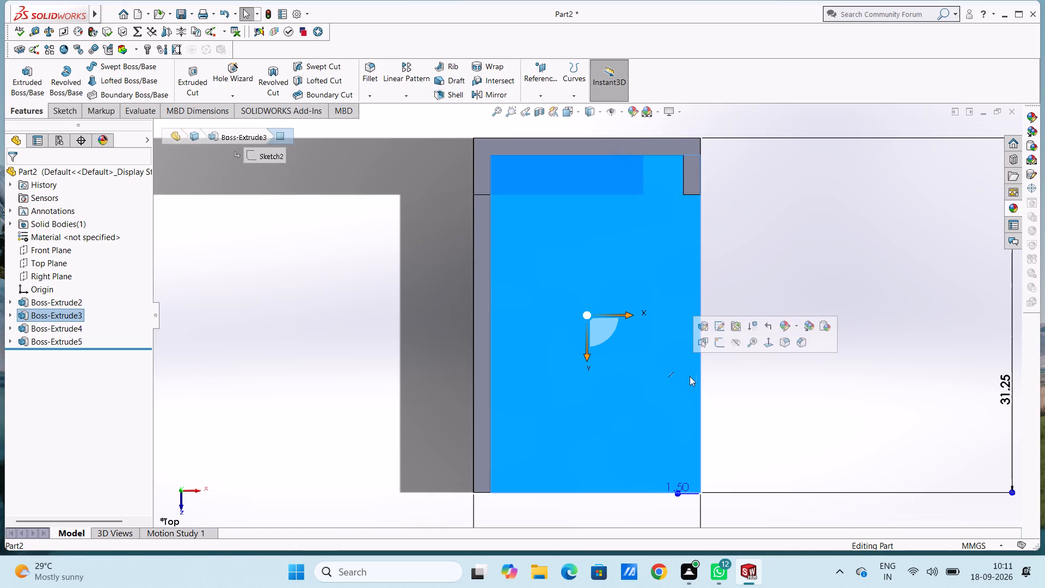
pyautogui.click(717, 342)
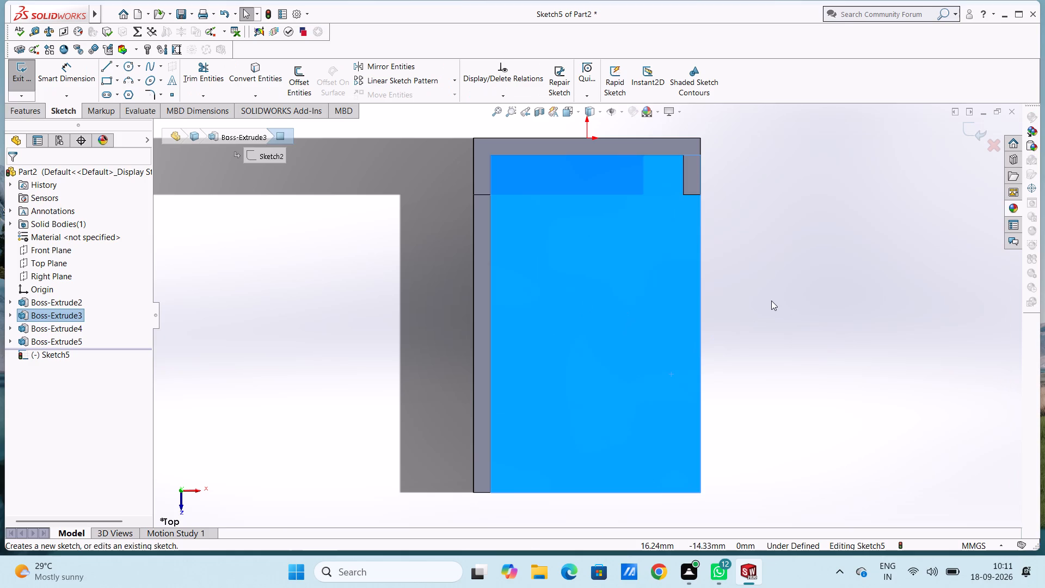
pyautogui.click(771, 301)
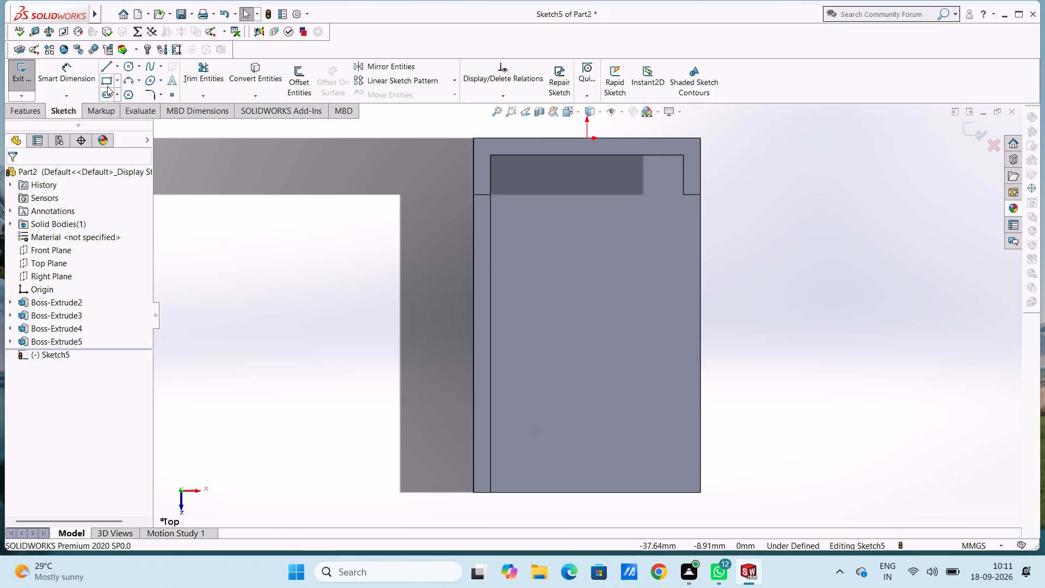
pyautogui.click(107, 85)
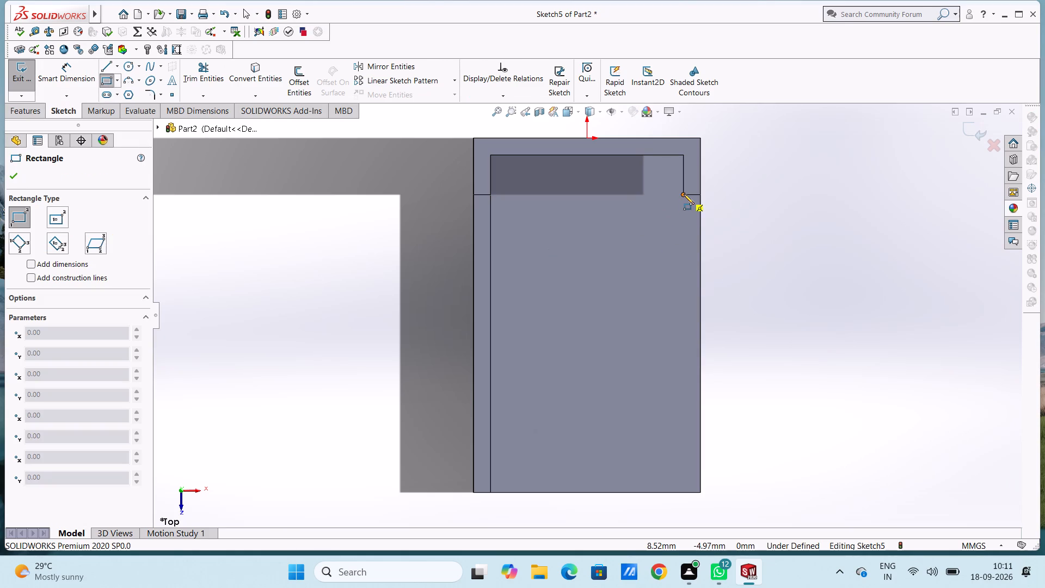
pyautogui.click(684, 194)
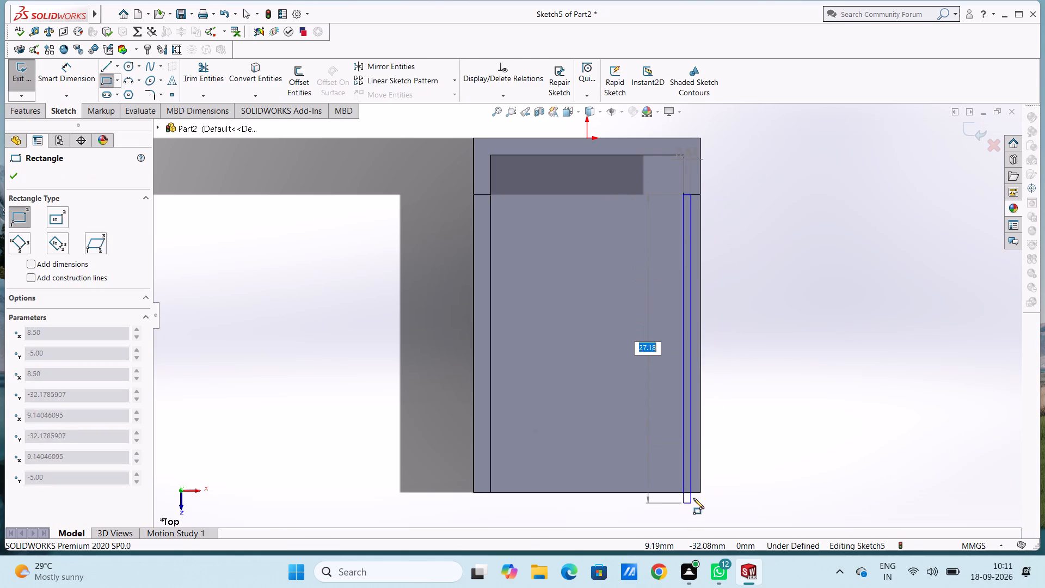
pyautogui.click(700, 491)
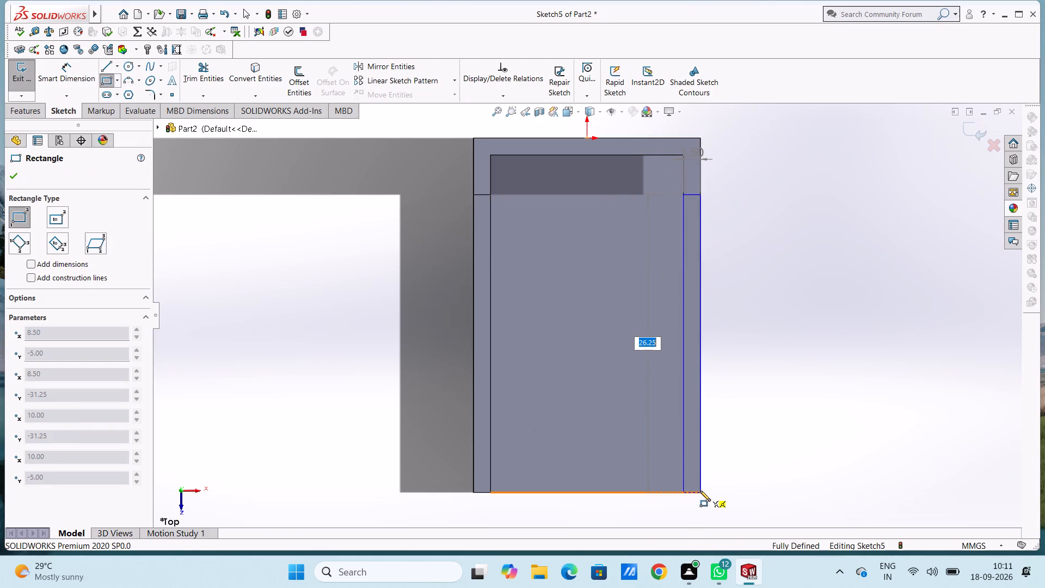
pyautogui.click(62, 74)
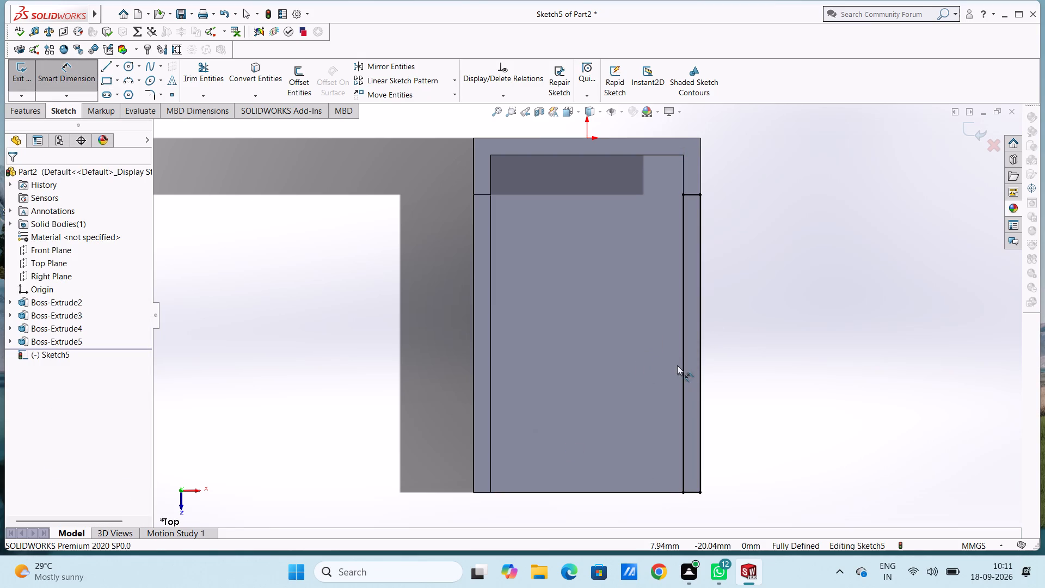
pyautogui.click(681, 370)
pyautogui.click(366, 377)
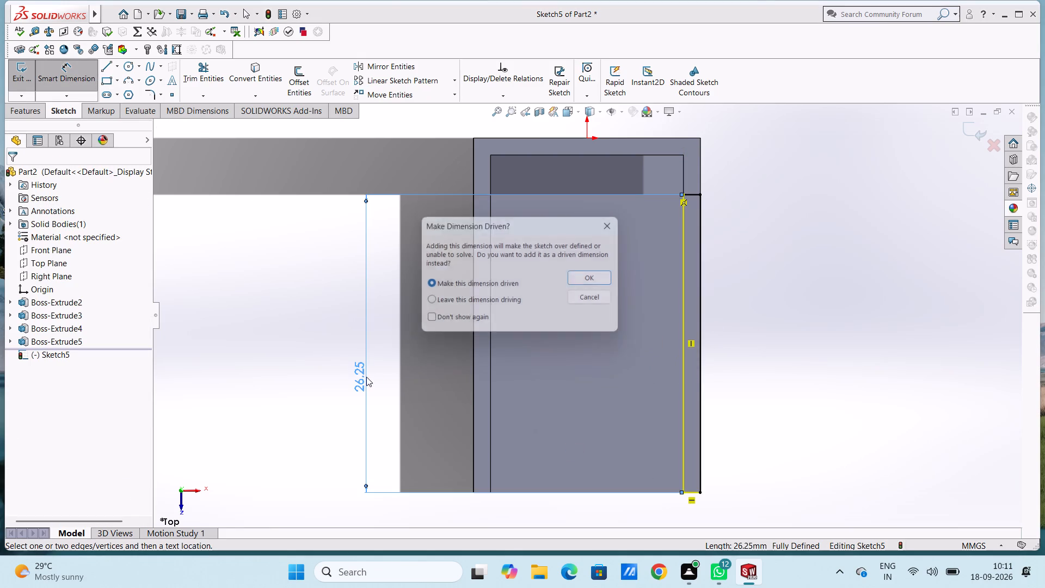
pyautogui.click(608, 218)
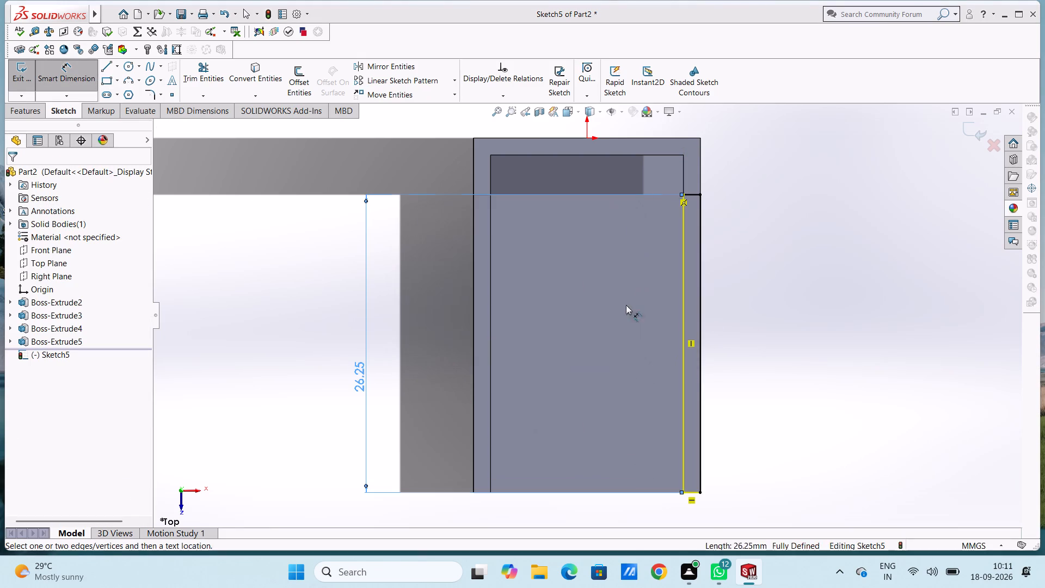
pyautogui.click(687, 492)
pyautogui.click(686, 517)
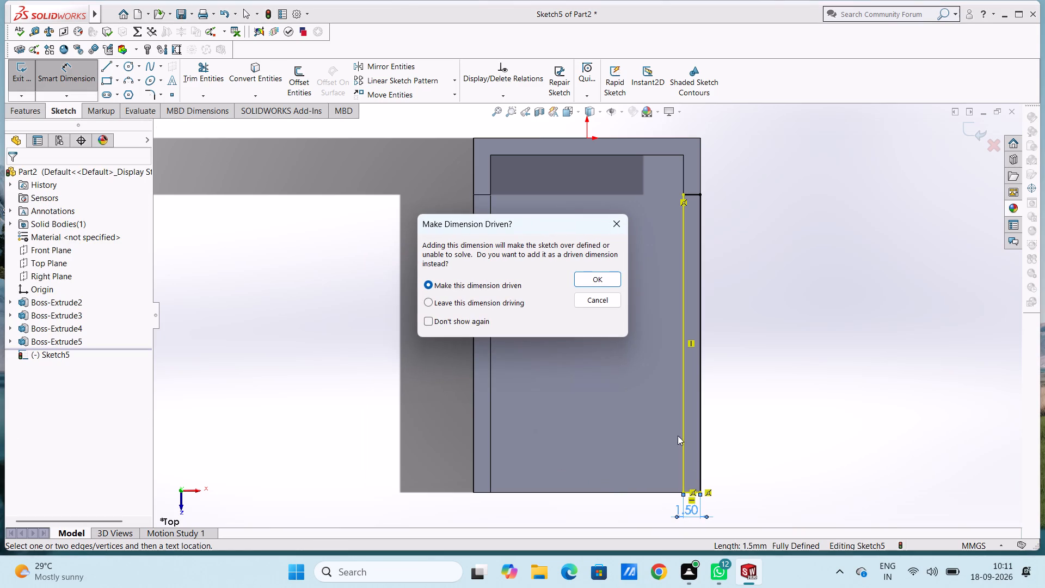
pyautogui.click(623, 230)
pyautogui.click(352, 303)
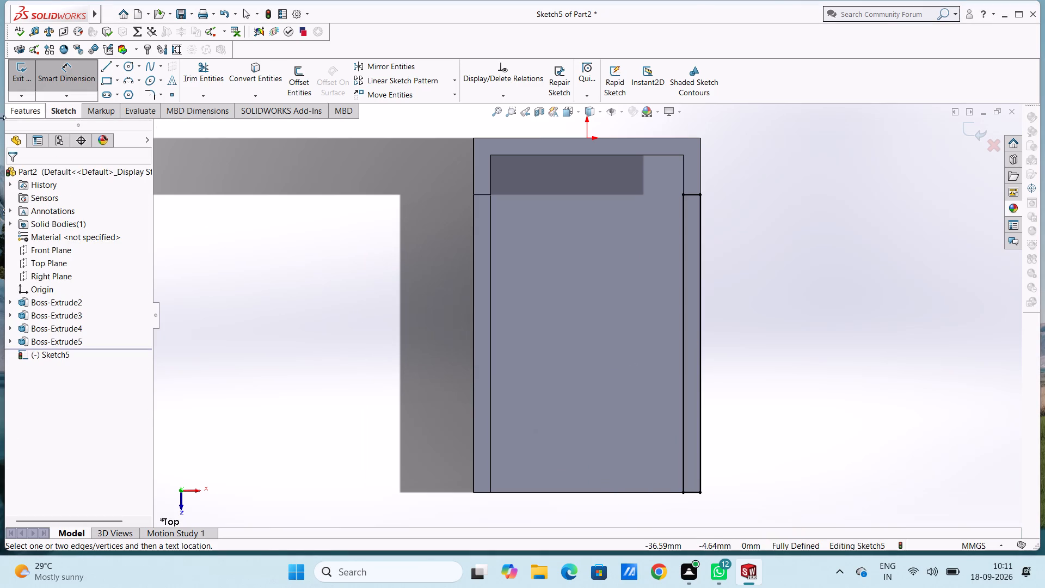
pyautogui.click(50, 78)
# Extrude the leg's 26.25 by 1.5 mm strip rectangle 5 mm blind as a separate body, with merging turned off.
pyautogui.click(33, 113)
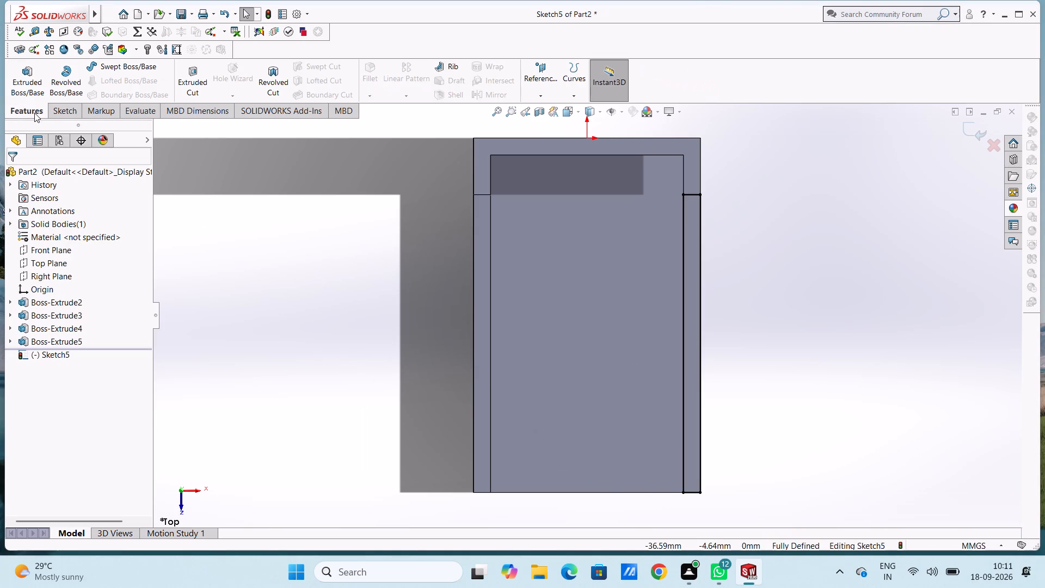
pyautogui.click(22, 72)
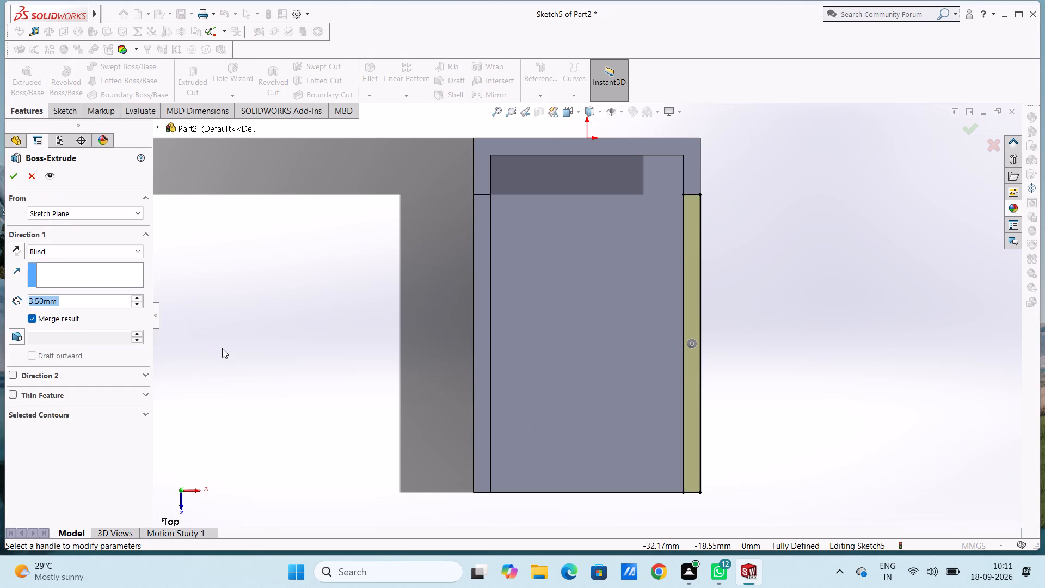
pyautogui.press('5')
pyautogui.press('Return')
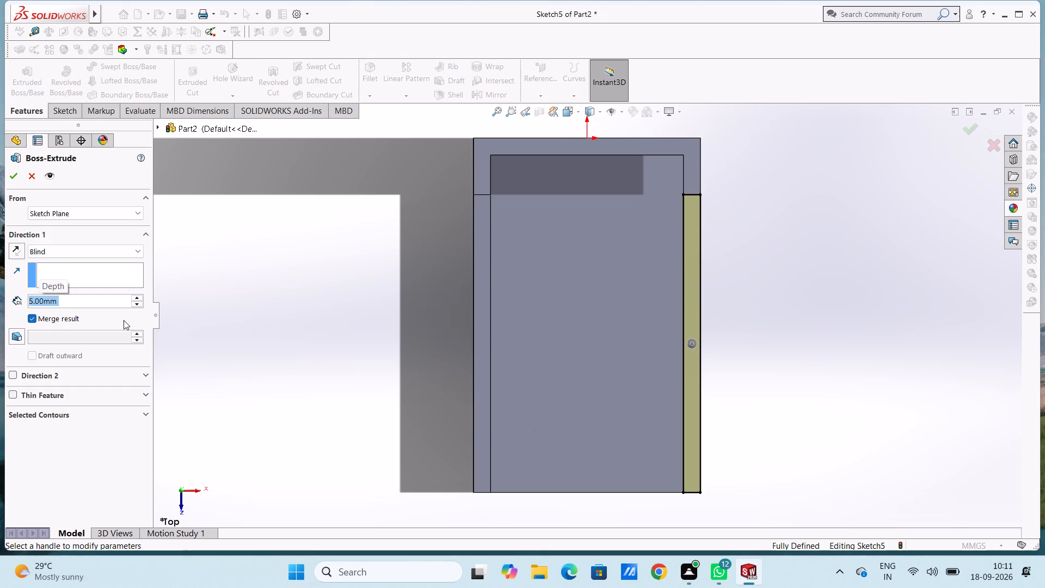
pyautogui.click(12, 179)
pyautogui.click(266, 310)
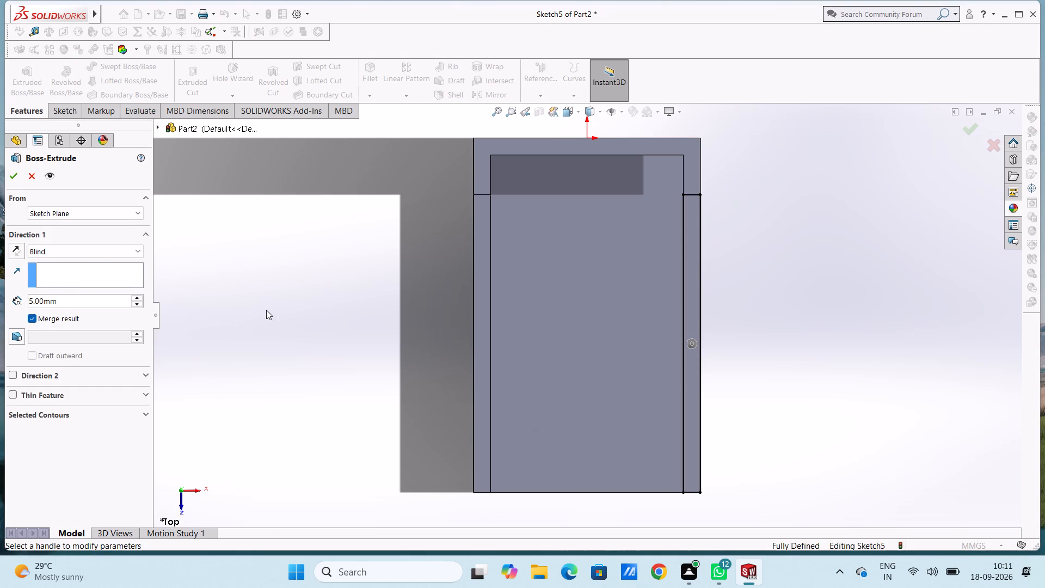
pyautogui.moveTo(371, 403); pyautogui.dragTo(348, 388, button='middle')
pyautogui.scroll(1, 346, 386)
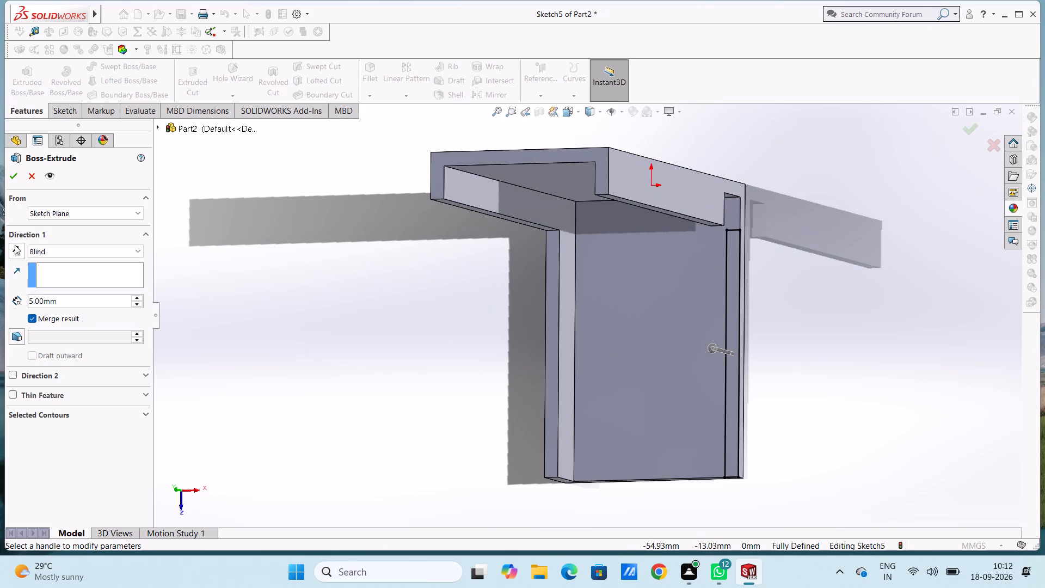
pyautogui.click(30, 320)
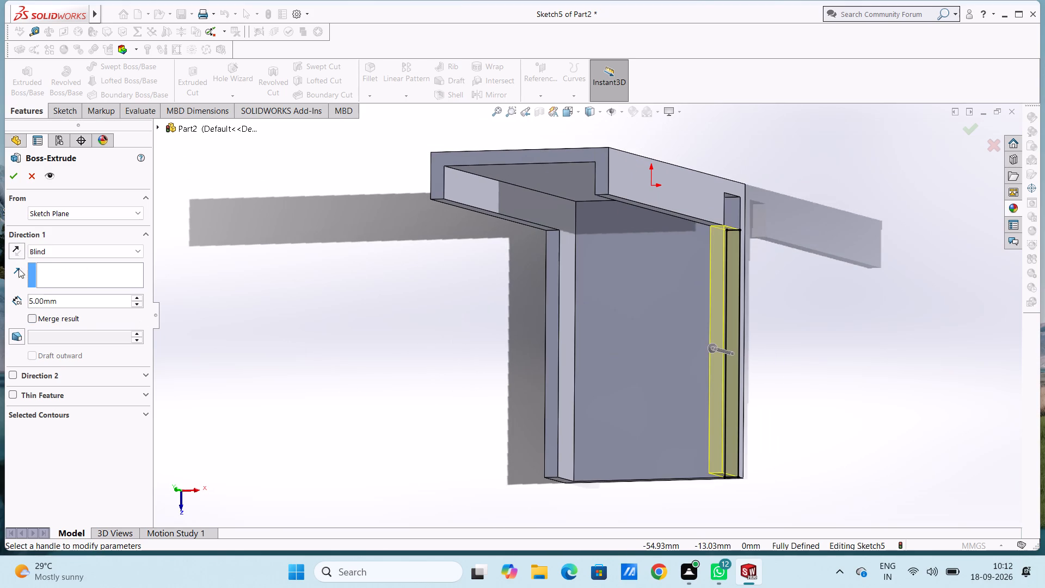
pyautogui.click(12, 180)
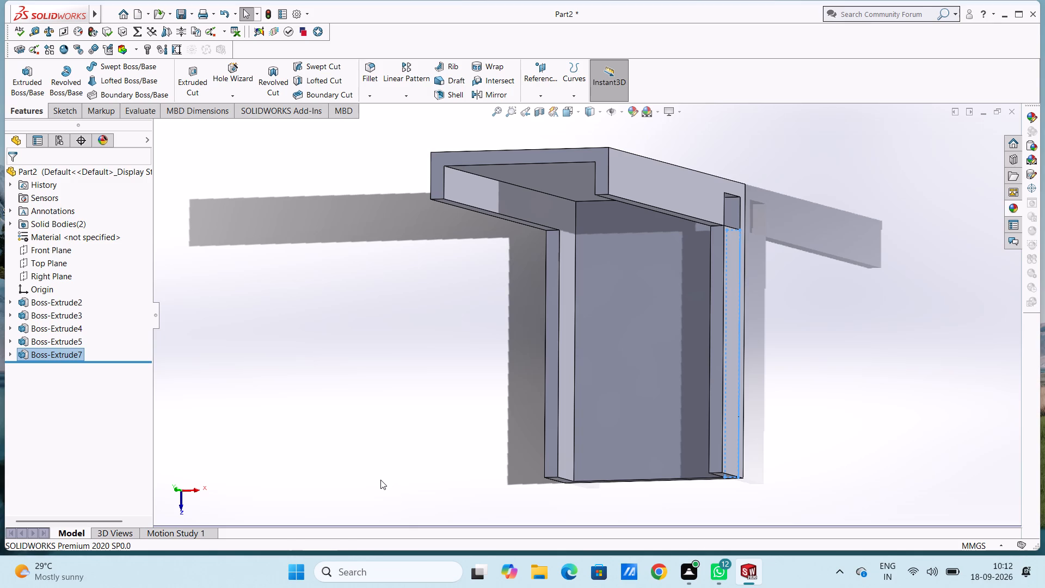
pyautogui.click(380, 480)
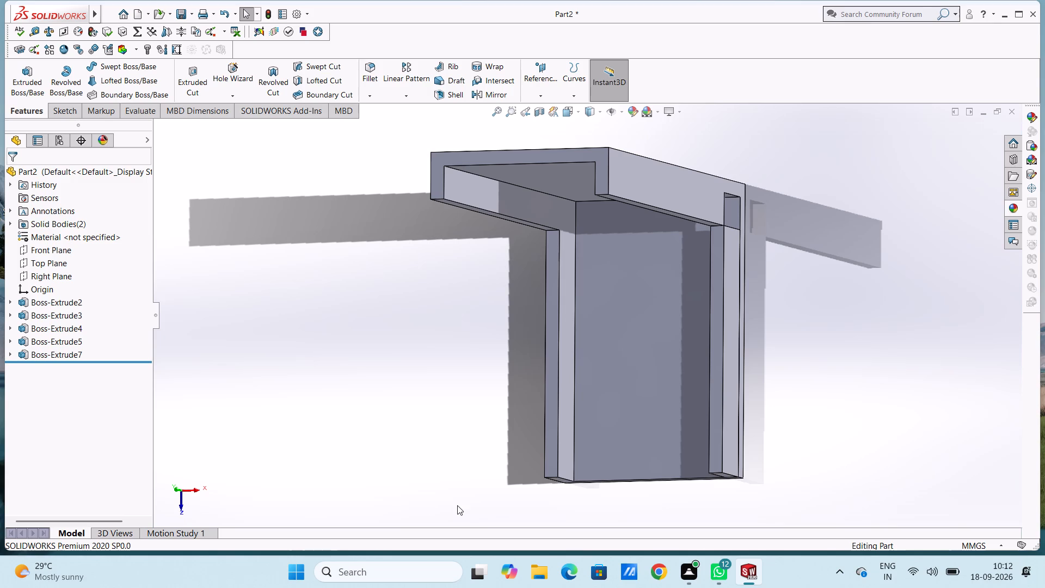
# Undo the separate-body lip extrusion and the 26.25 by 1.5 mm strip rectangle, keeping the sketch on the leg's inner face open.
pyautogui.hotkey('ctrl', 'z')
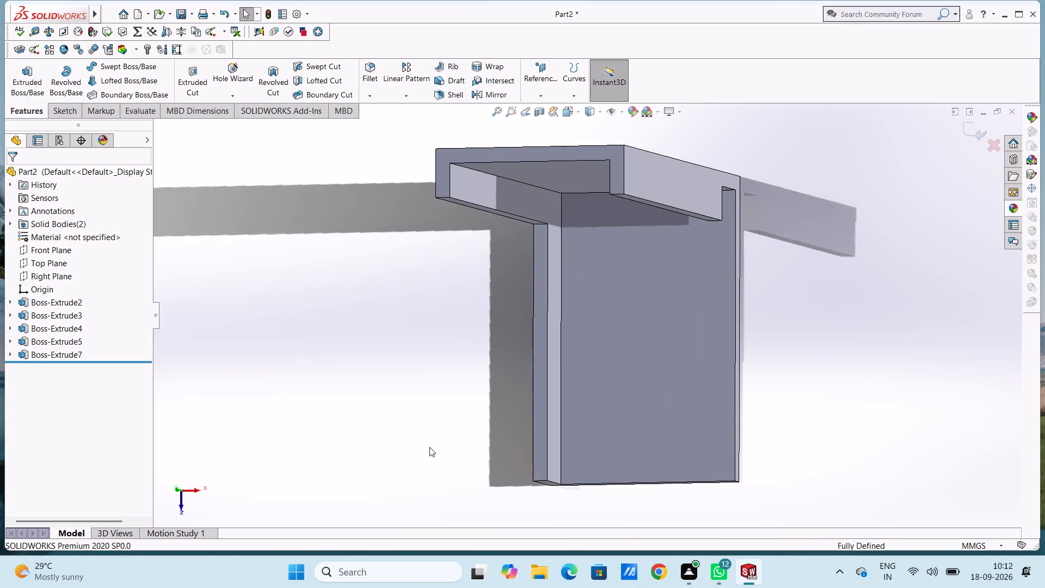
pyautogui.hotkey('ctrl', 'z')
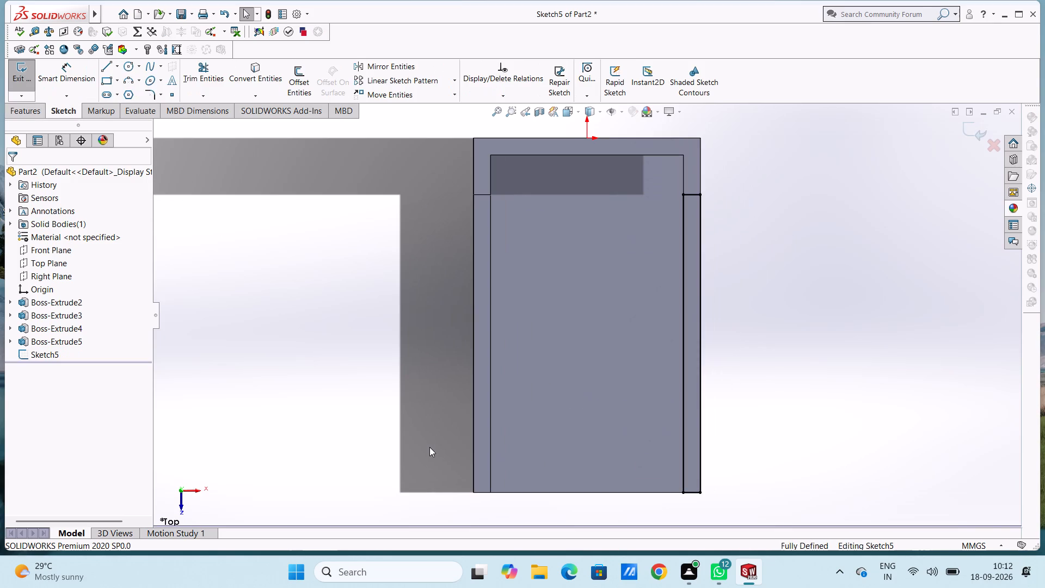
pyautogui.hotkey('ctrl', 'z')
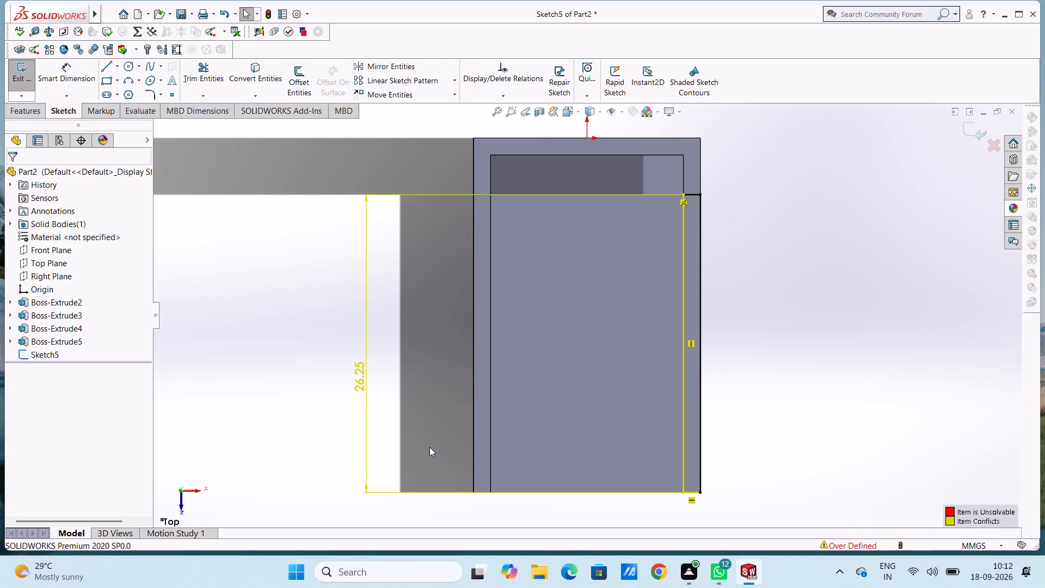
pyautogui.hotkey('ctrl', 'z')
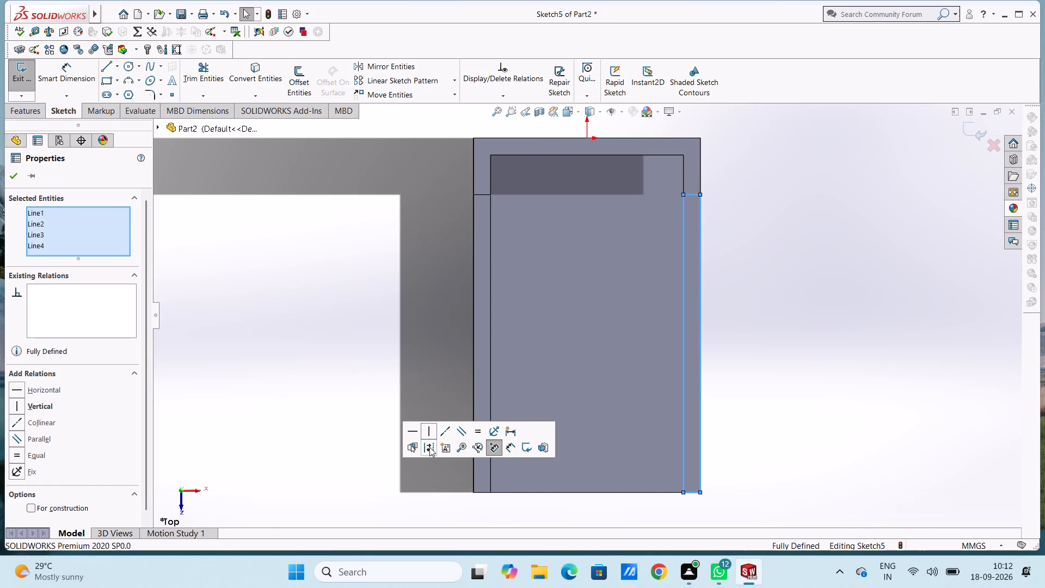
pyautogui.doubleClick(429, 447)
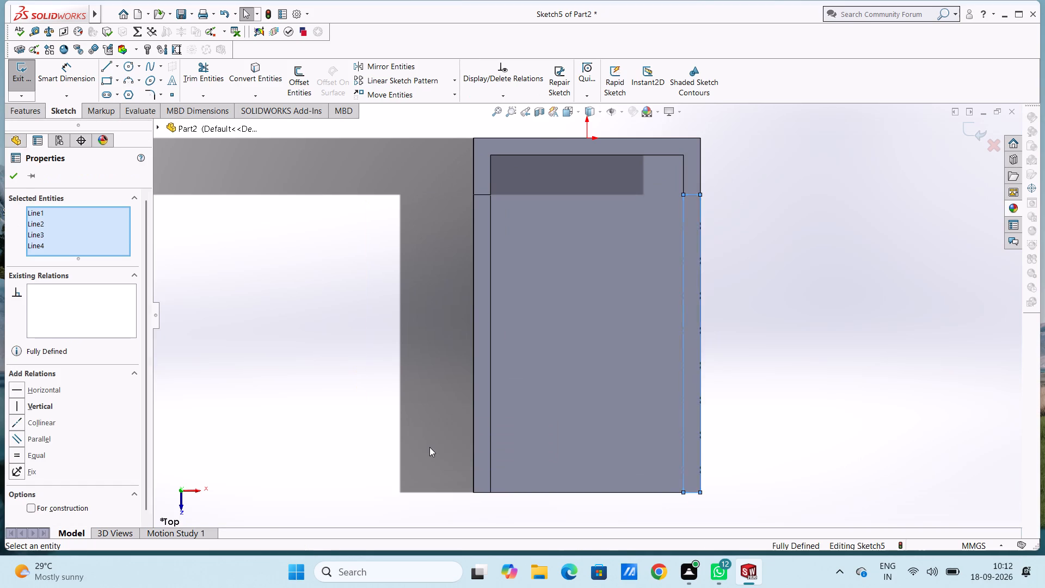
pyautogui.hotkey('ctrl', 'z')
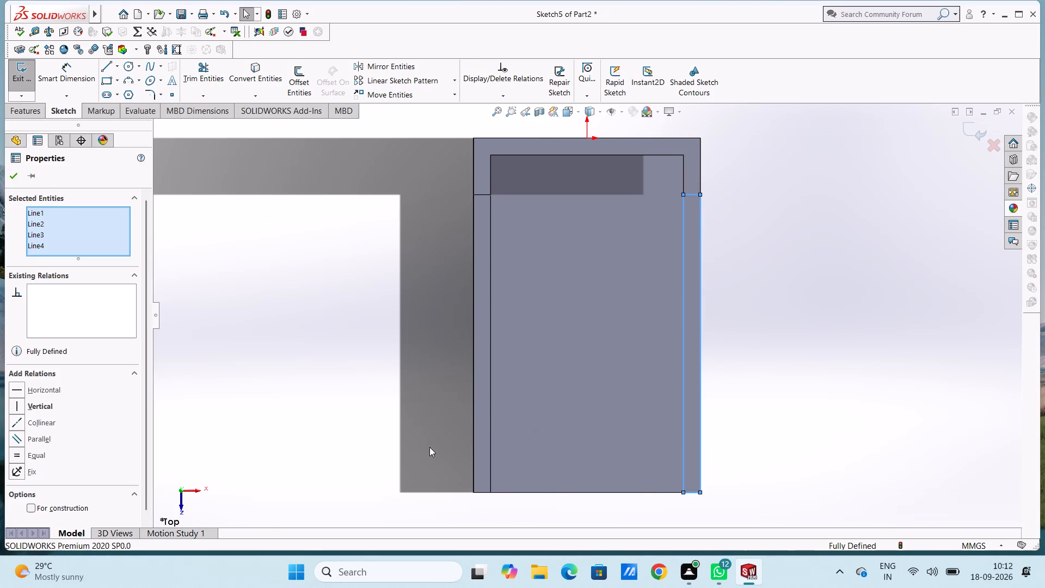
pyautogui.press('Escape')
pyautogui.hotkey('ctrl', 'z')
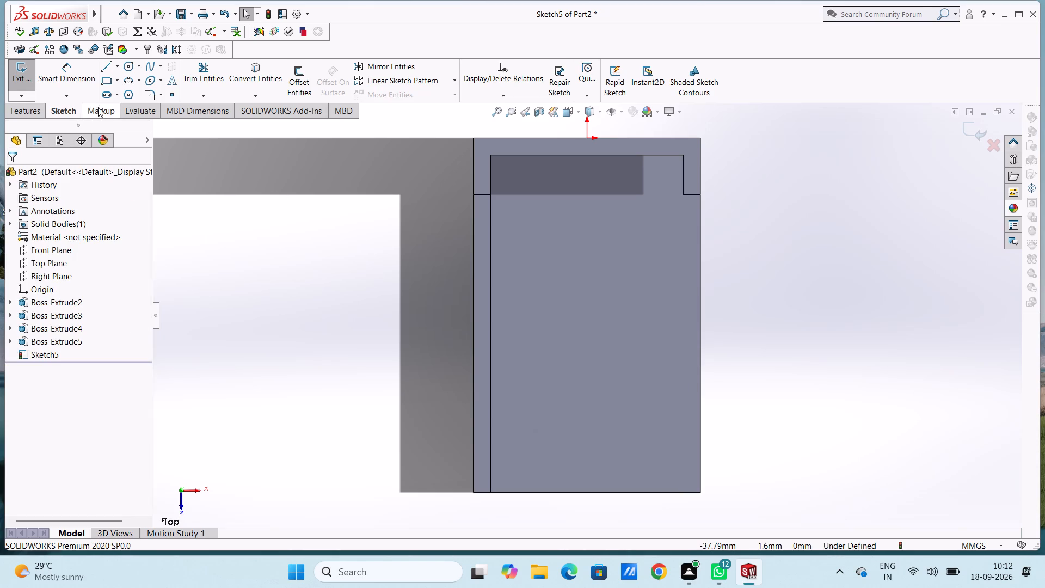
# Sketch a 29.75 by 1.5 mm corner rectangle from the inside corner of the upright and its lip to the leg's outer end corner.
pyautogui.click(104, 83)
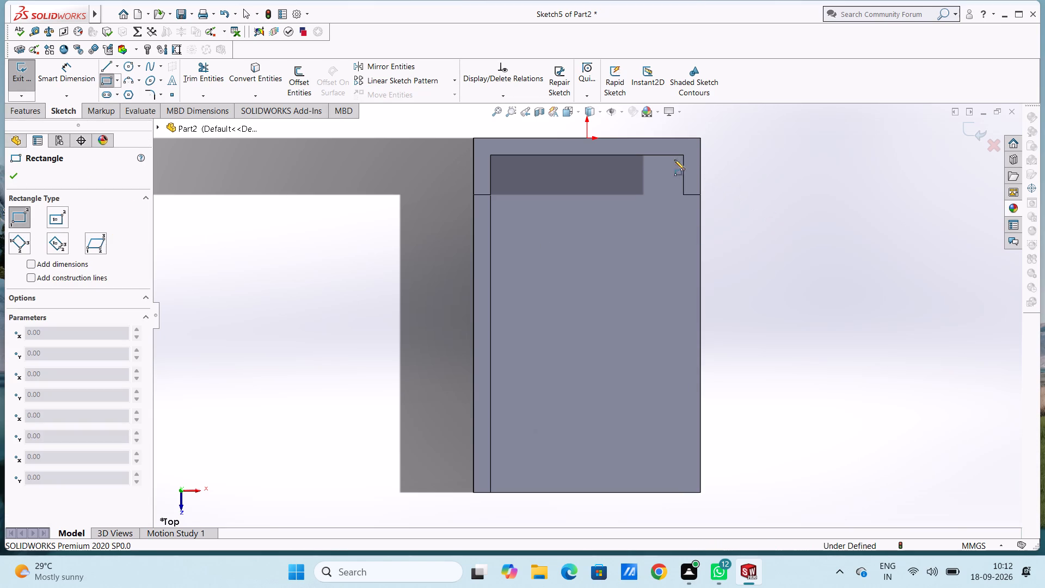
pyautogui.click(683, 154)
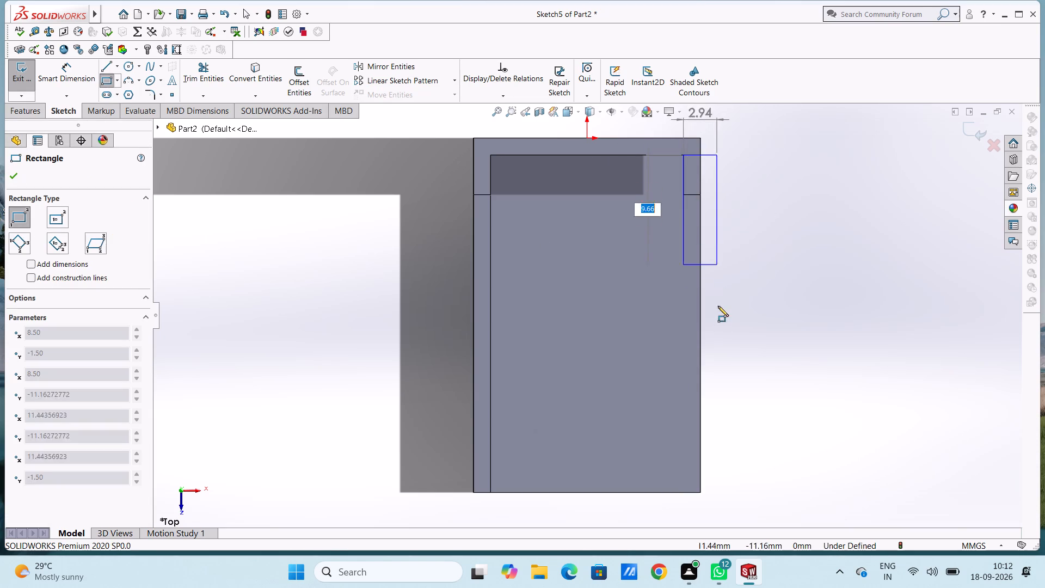
pyautogui.click(700, 492)
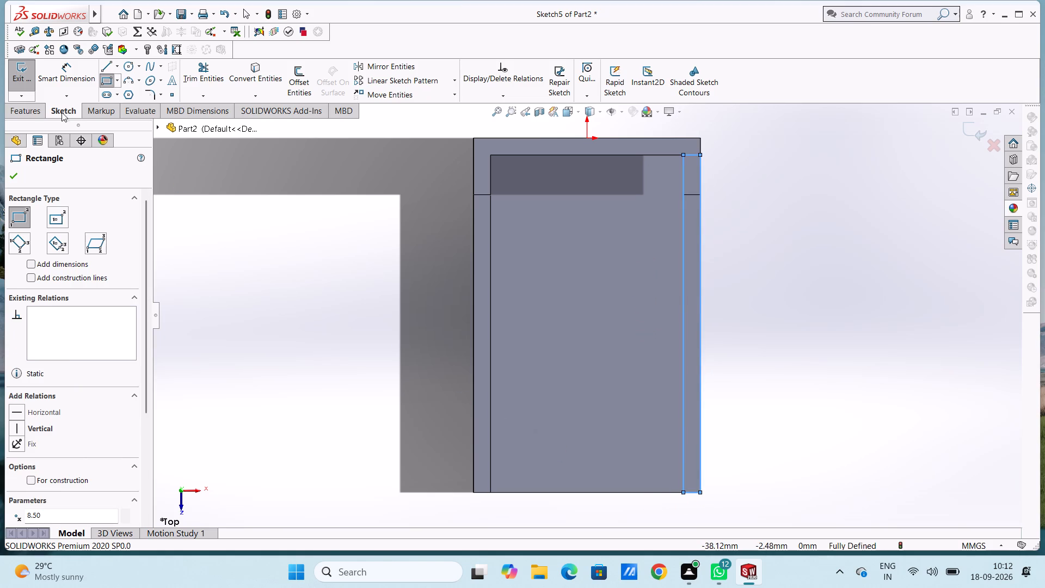
pyautogui.click(27, 109)
pyautogui.click(291, 290)
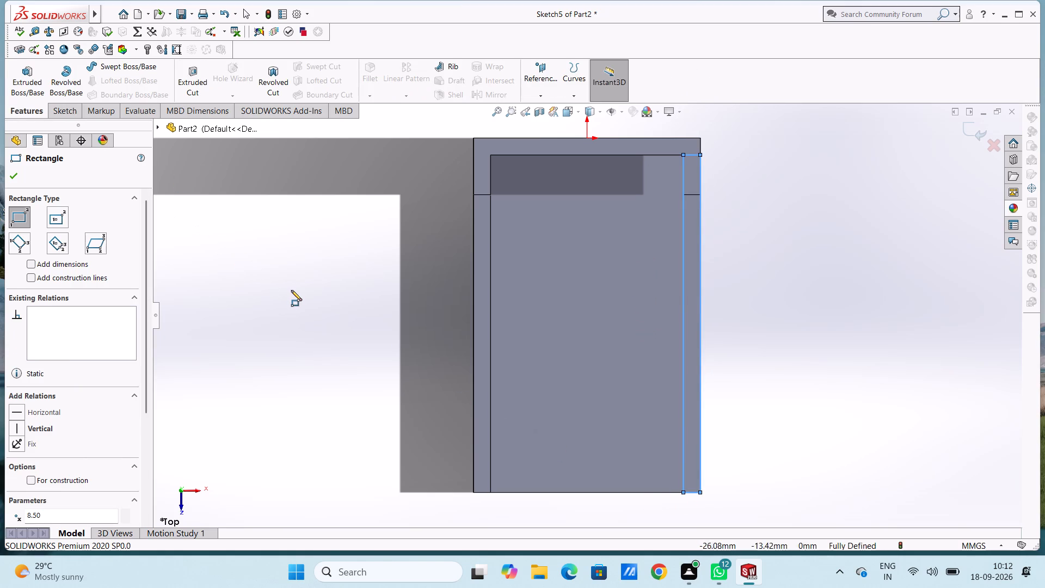
pyautogui.press('Escape')
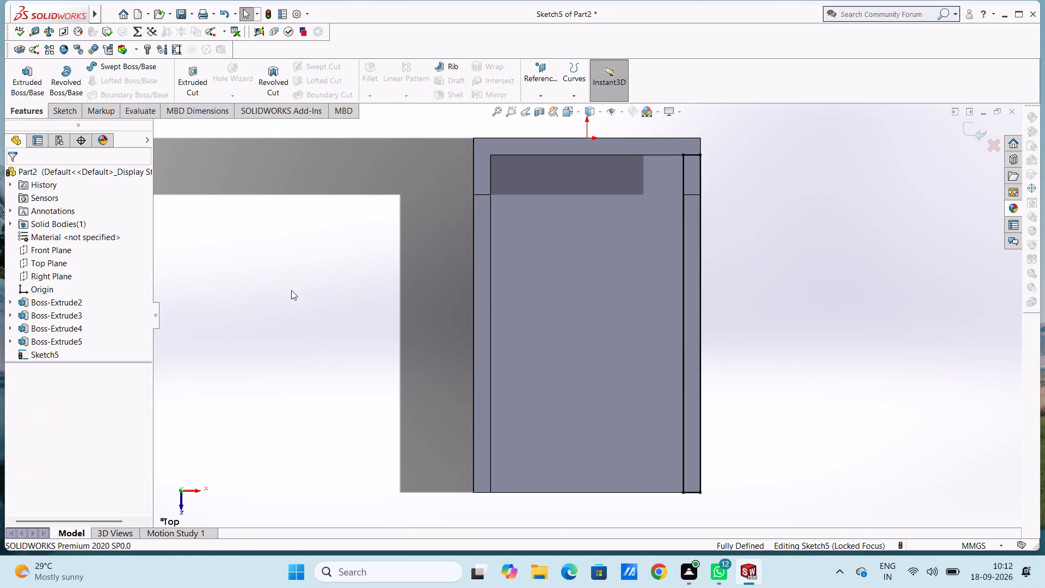
# Extrude the 29.75 by 1.5 mm strip rectangle 5 mm blind, merged with the body as the leg's second side lip.
pyautogui.click(19, 73)
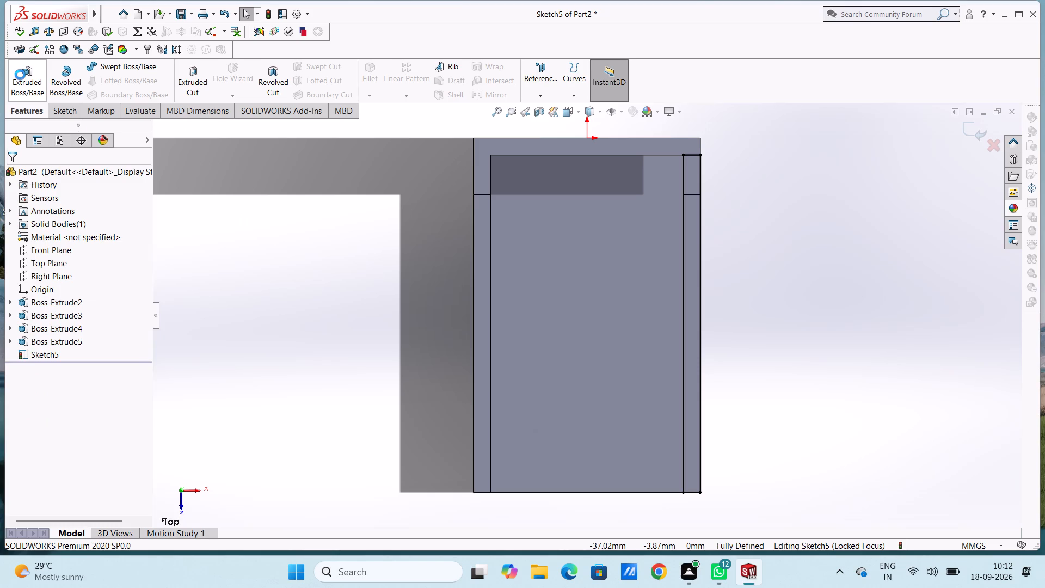
pyautogui.moveTo(339, 413); pyautogui.dragTo(330, 401, button='middle')
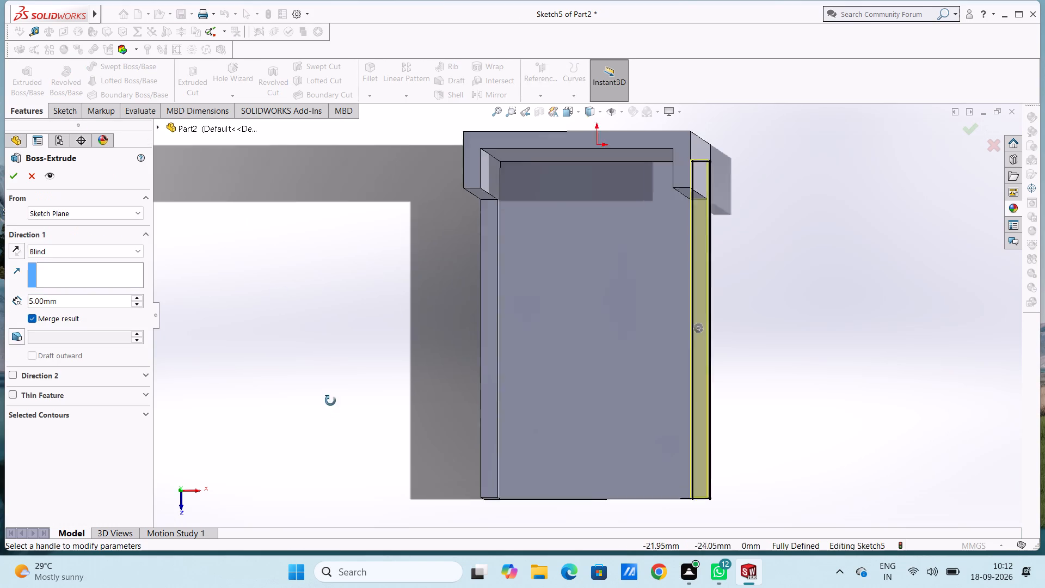
pyautogui.moveTo(330, 401); pyautogui.dragTo(313, 384, button='middle')
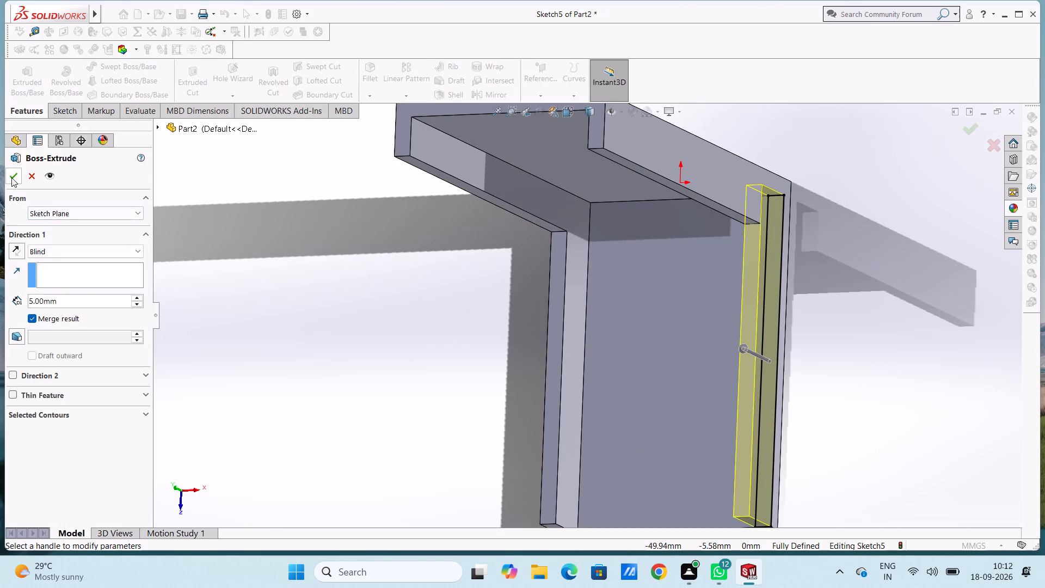
pyautogui.click(11, 177)
pyautogui.click(228, 366)
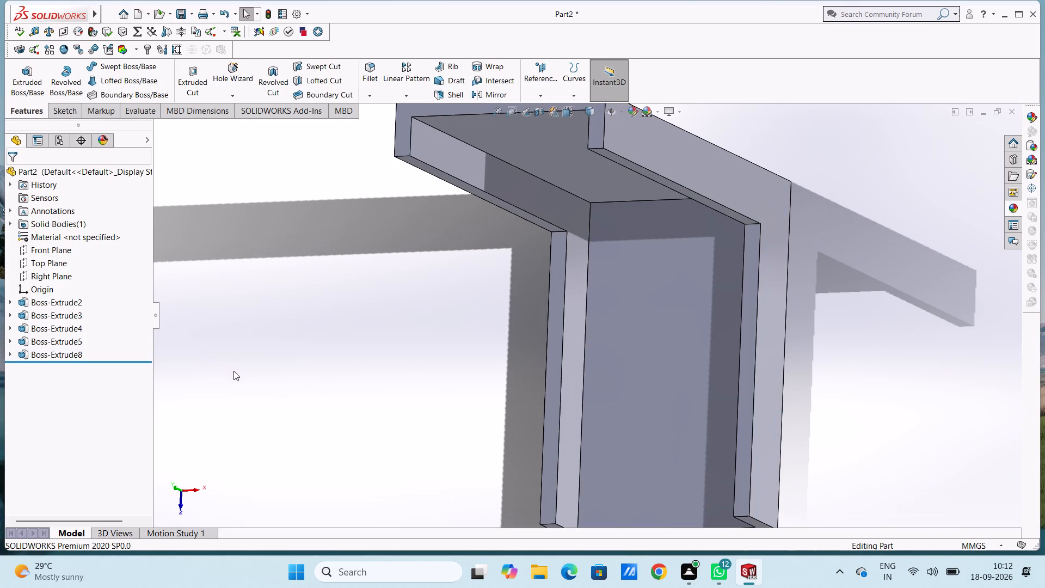
# On the side lip's inner face, sketch a closed triangle from the inside corner: 27.5 mm along the leg, sloping to the upright's top, 41 mm back down.
pyautogui.moveTo(243, 373); pyautogui.dragTo(276, 354, button='middle')
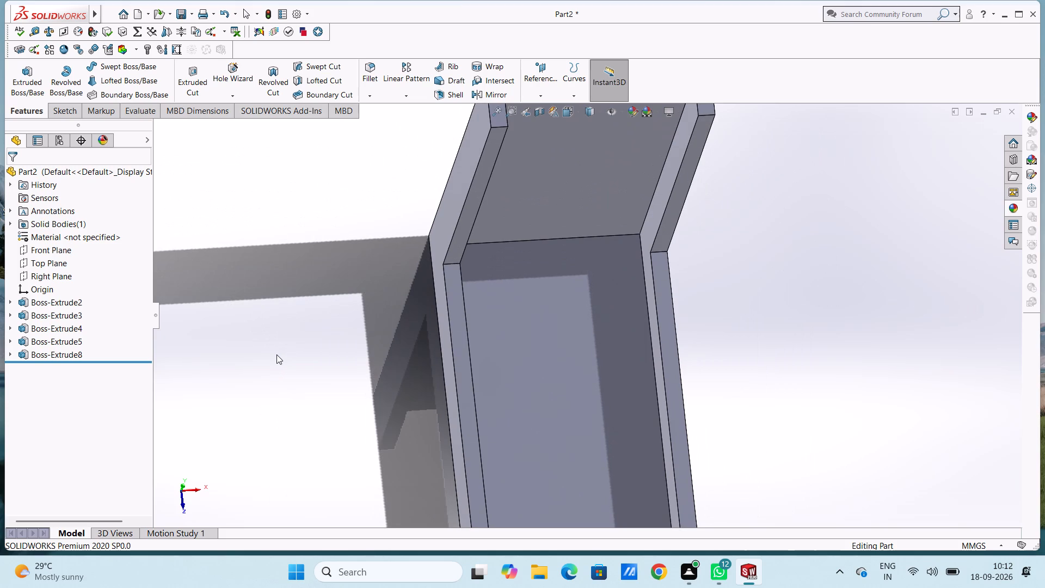
pyautogui.hotkey('ctrl', '5')
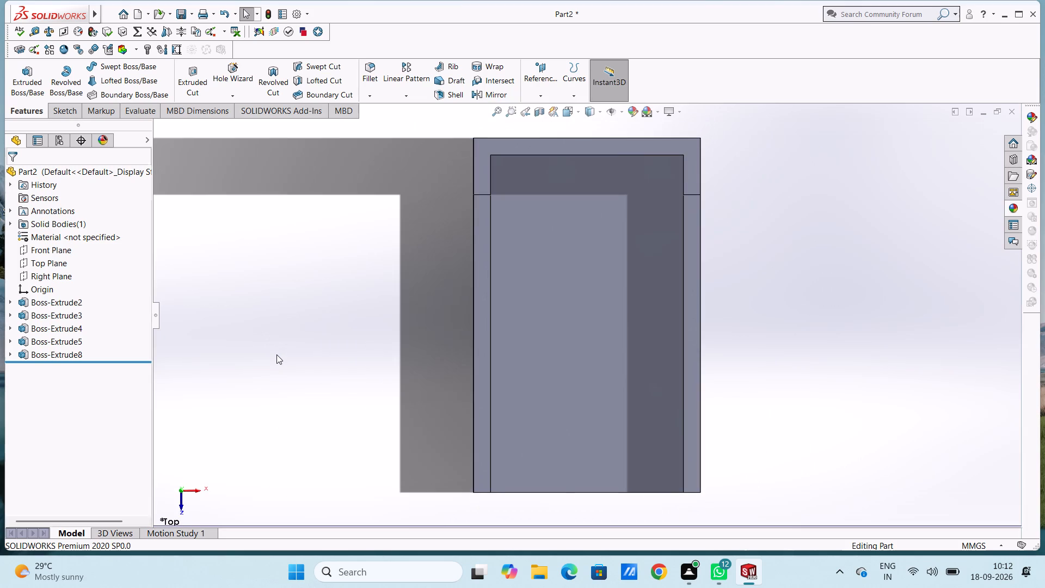
pyautogui.hotkey('ctrl', '7')
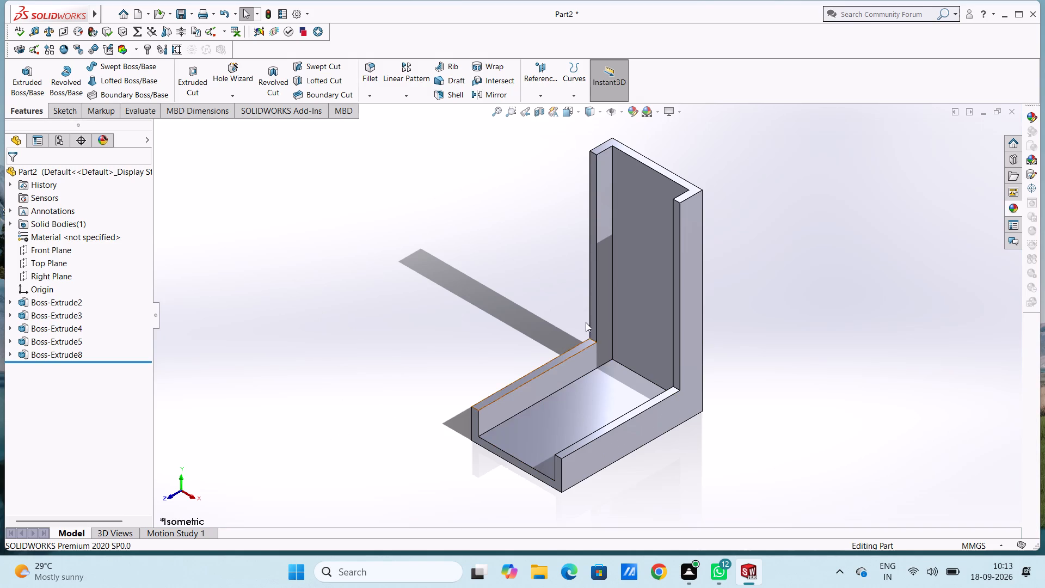
pyautogui.click(605, 292)
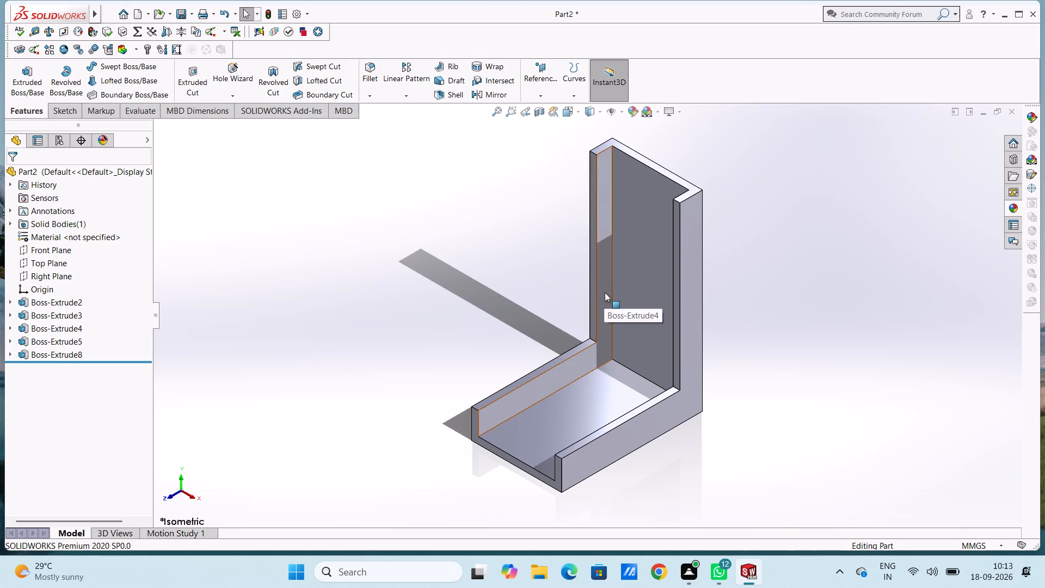
pyautogui.click(651, 263)
pyautogui.click(522, 281)
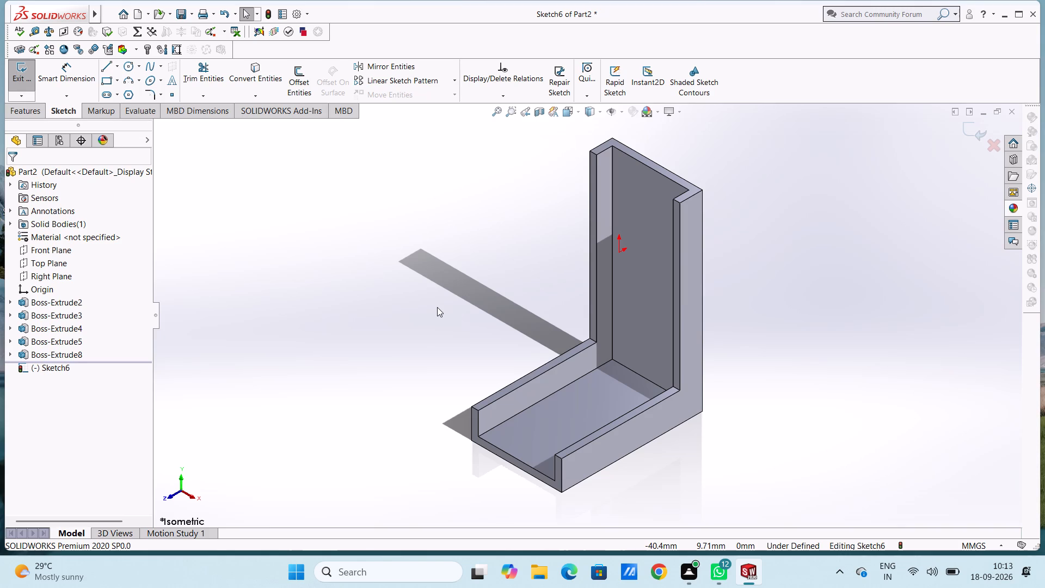
pyautogui.click(103, 69)
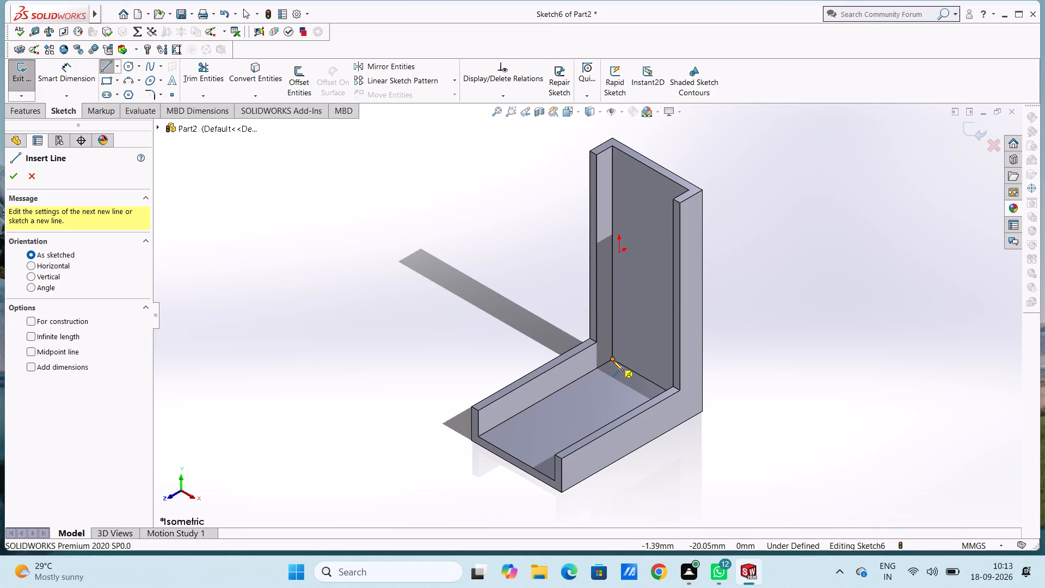
pyautogui.click(613, 360)
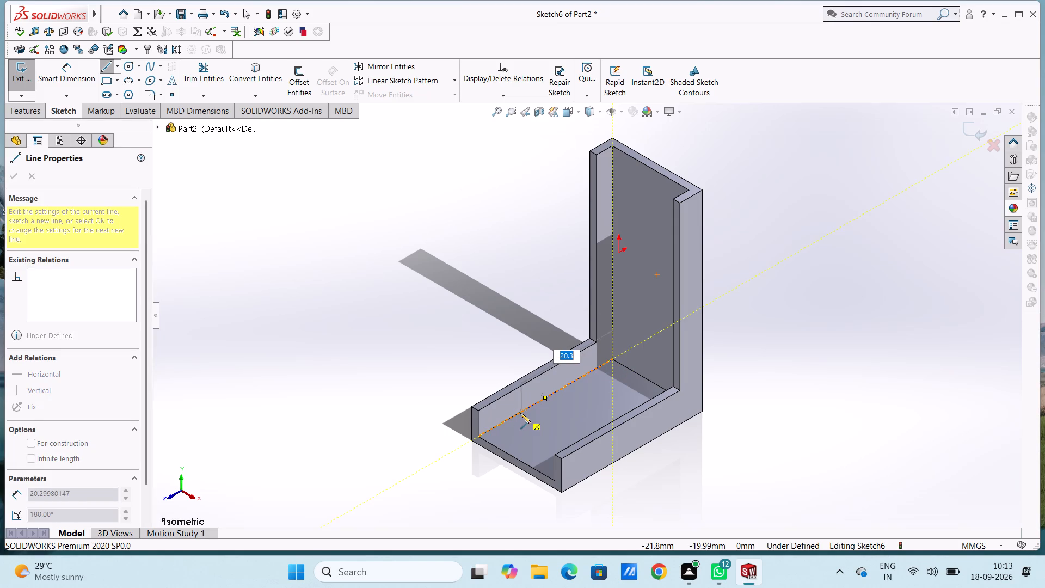
pyautogui.write('27.5')
pyautogui.press('Return')
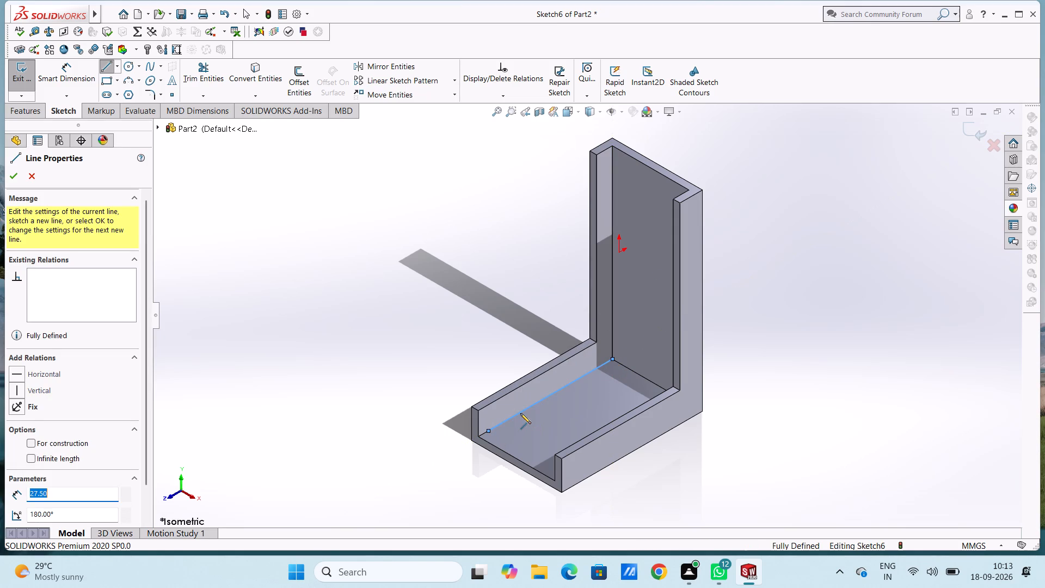
pyautogui.click(613, 145)
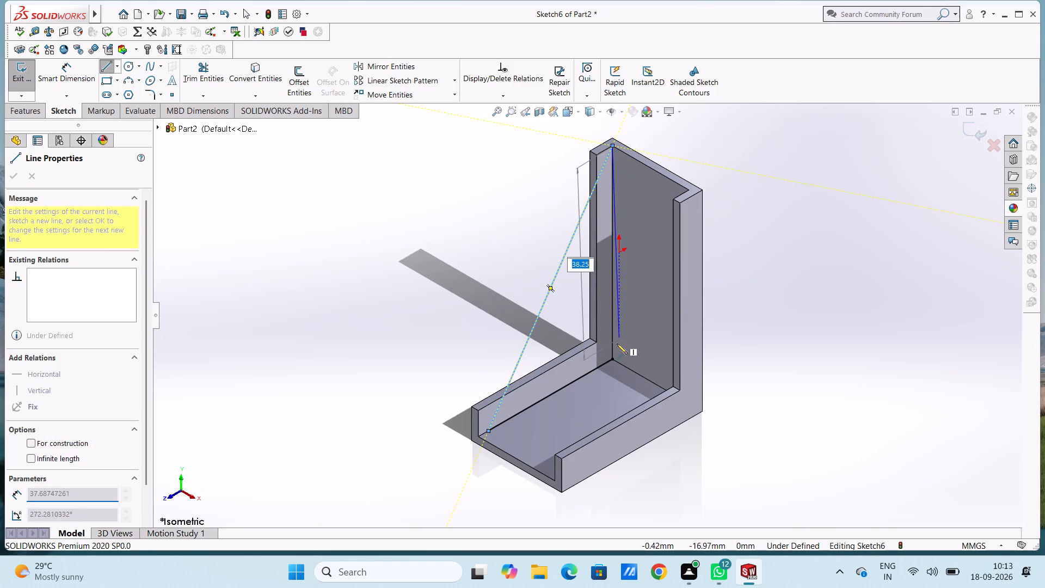
pyautogui.click(612, 359)
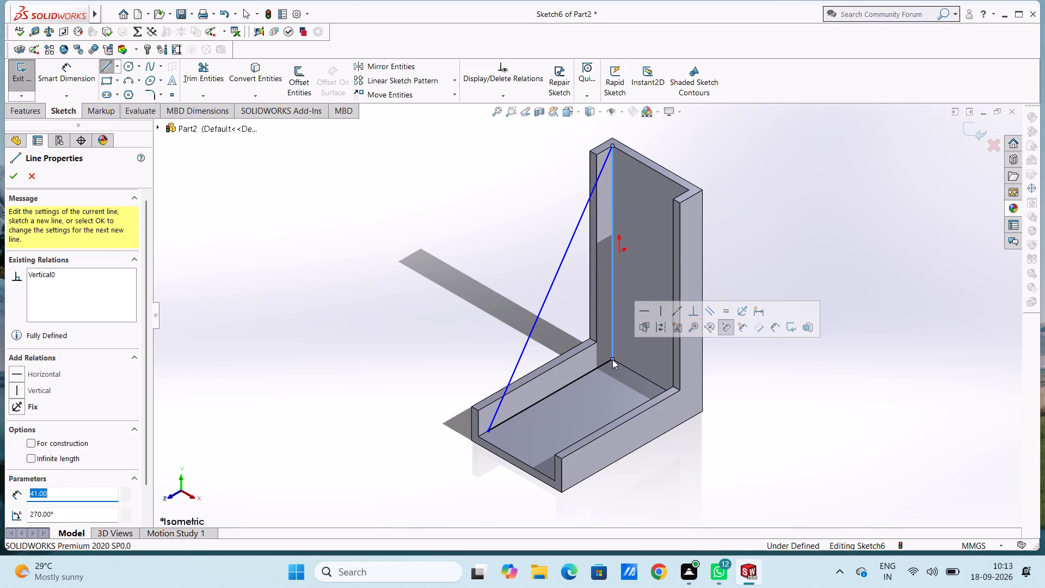
pyautogui.press('Escape')
pyautogui.press('Escape')
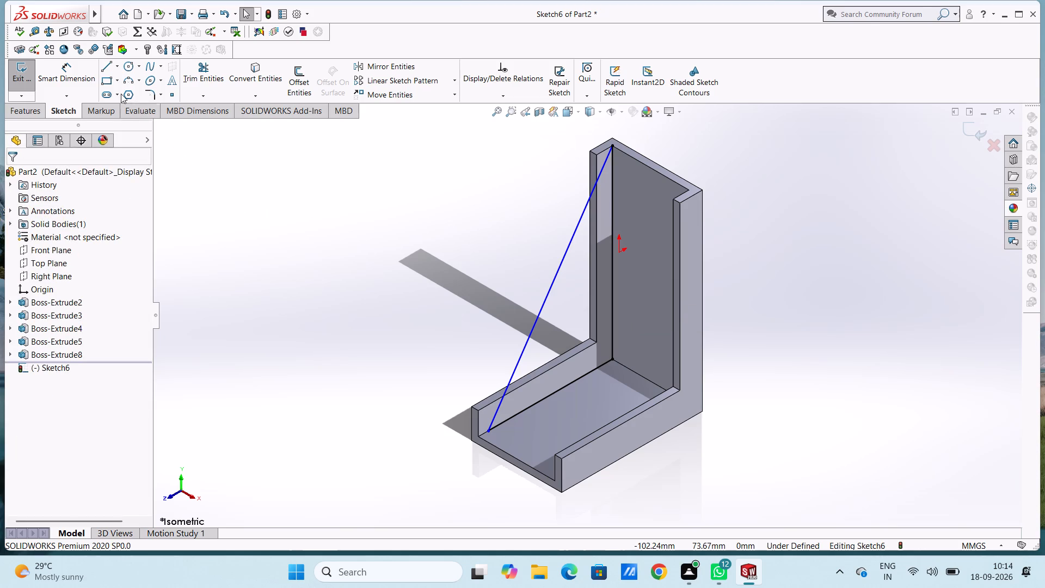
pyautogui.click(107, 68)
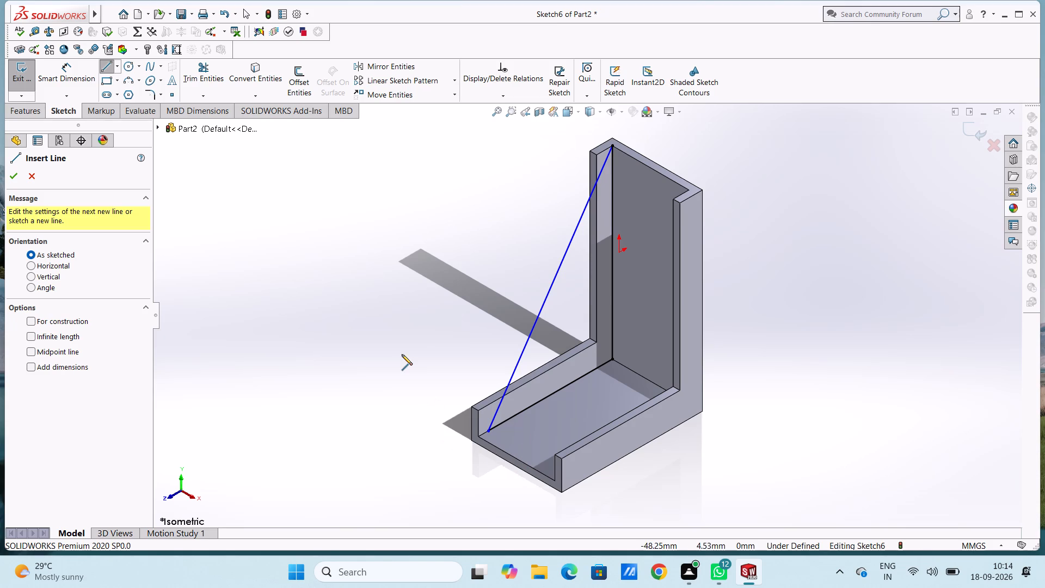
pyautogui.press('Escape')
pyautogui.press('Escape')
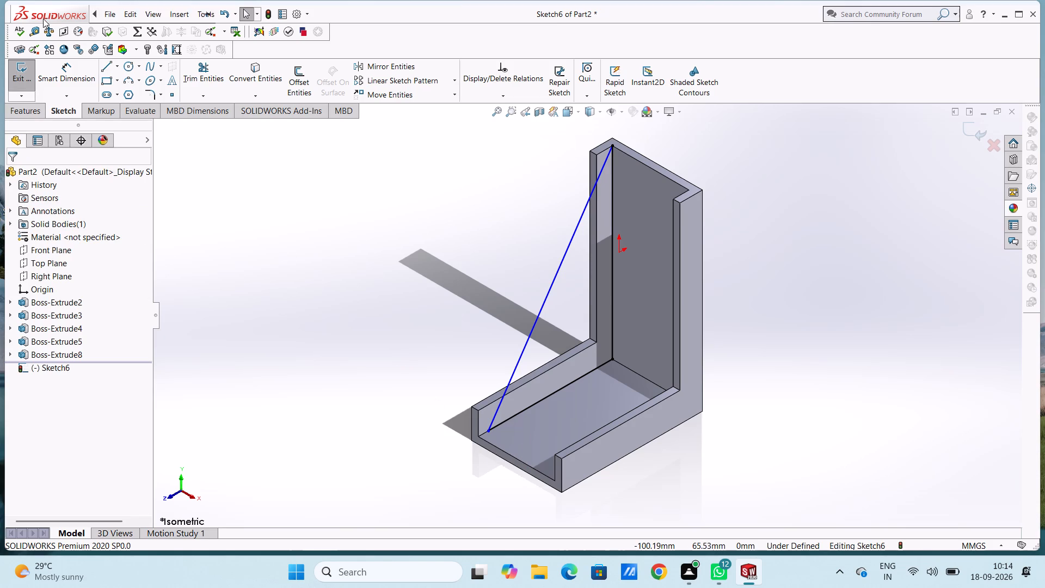
# Dimension the triangle's sloped side along its own length, keeping it as a driving dimension.
pyautogui.click(69, 70)
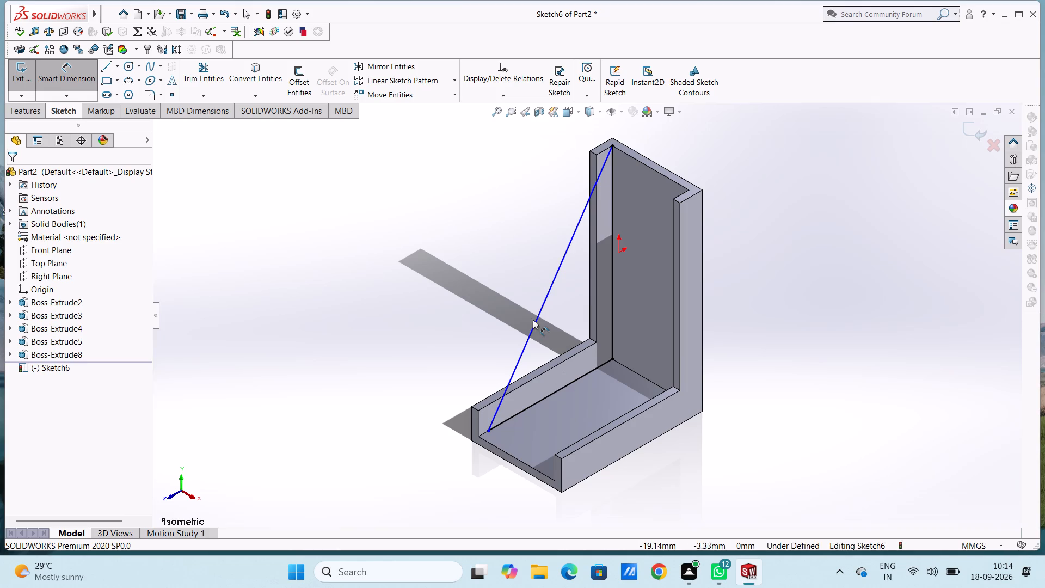
pyautogui.click(535, 321)
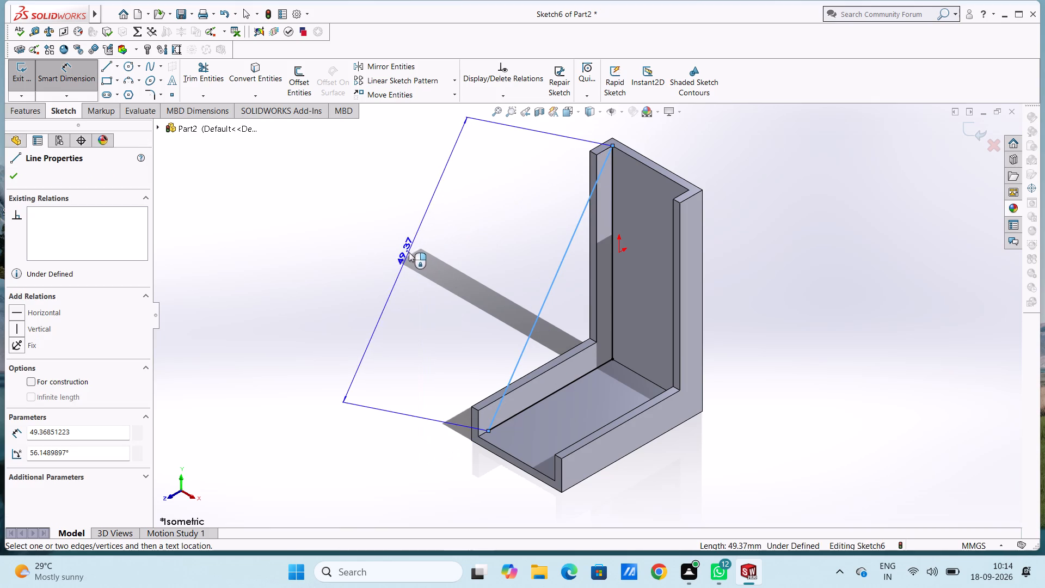
pyautogui.click(316, 322)
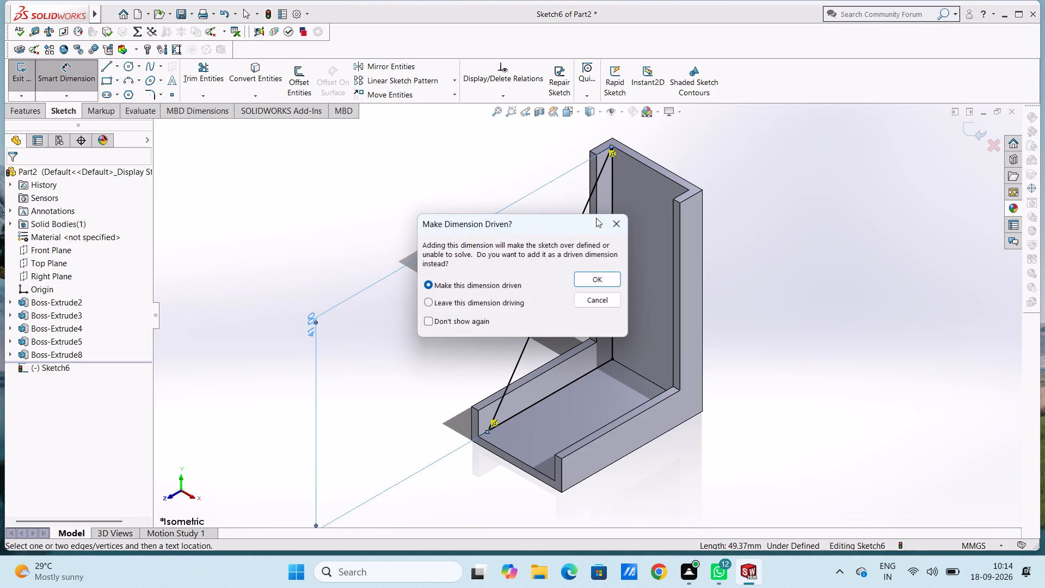
pyautogui.click(614, 222)
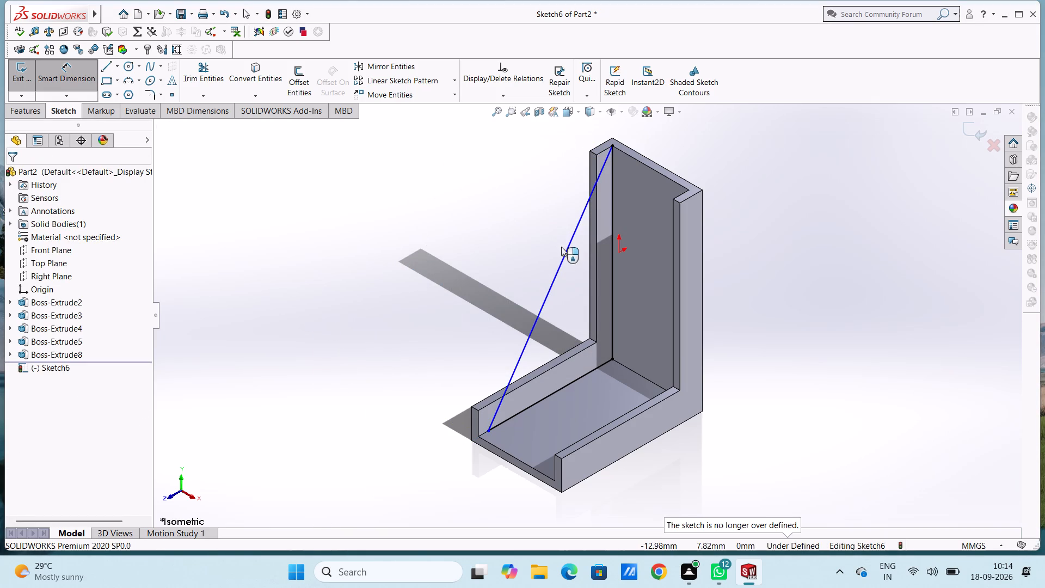
pyautogui.click(566, 250)
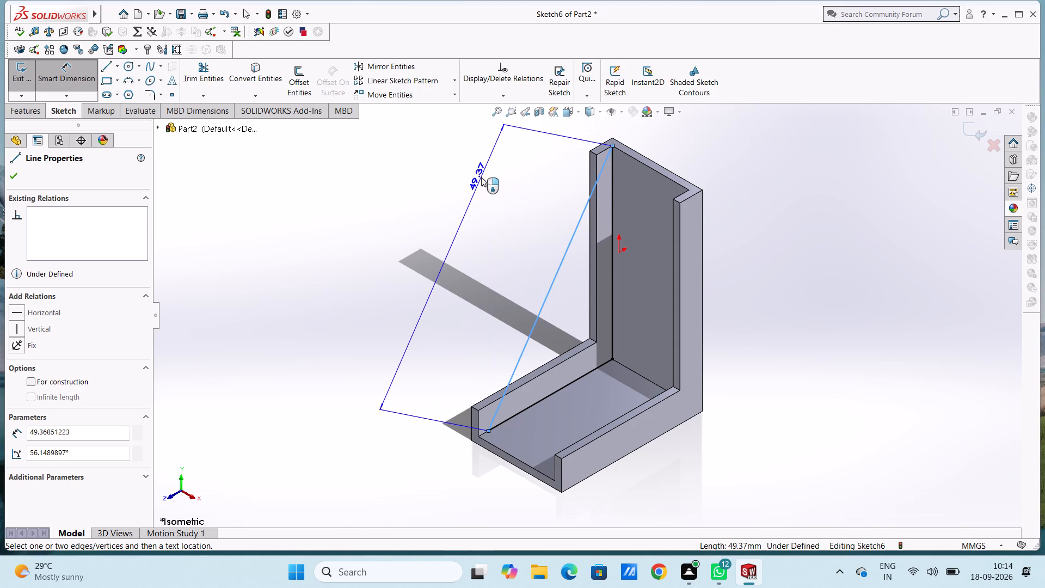
pyautogui.click(474, 166)
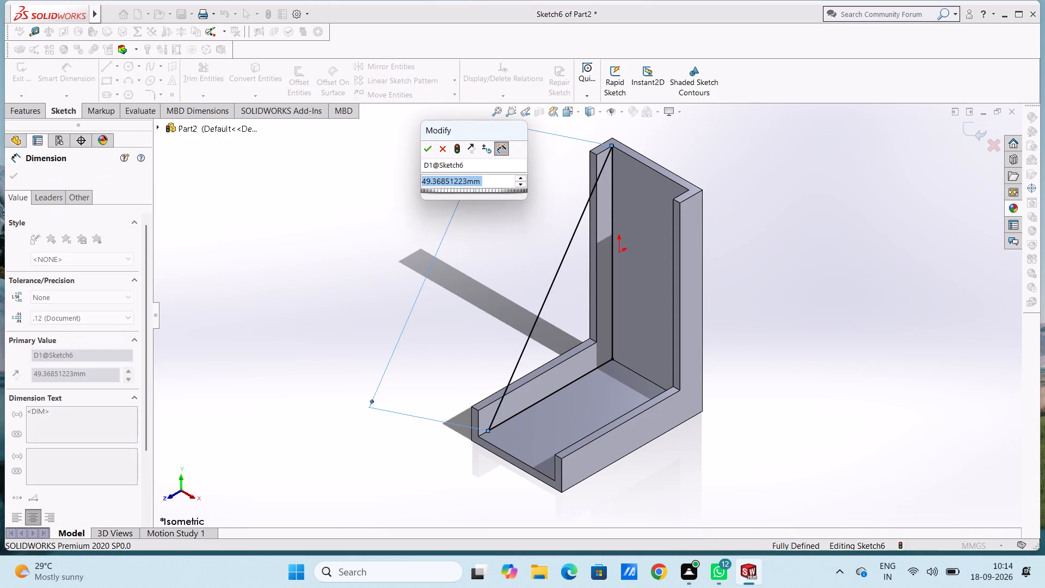
pyautogui.click(428, 152)
pyautogui.click(390, 186)
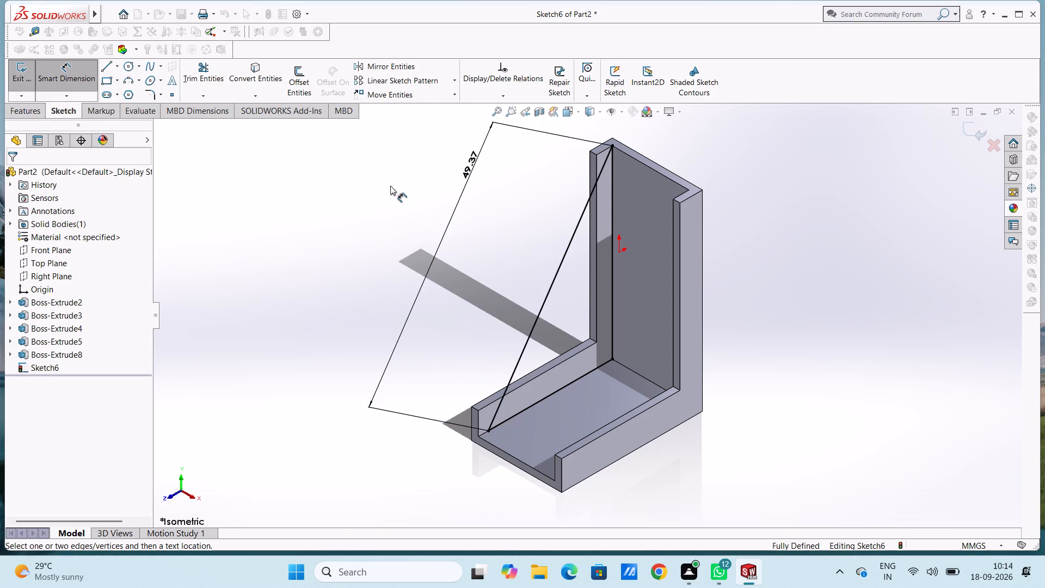
pyautogui.click(89, 87)
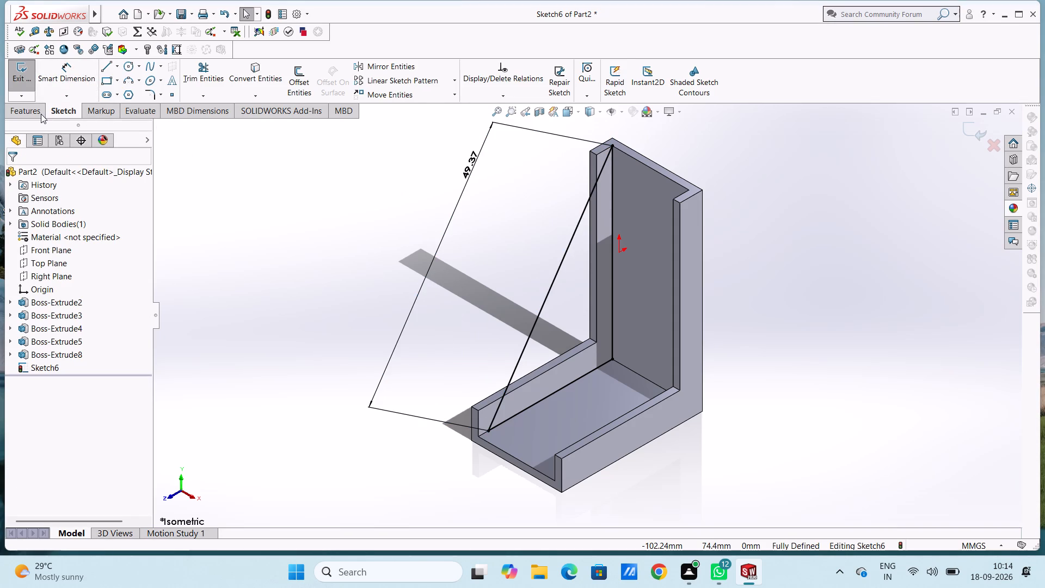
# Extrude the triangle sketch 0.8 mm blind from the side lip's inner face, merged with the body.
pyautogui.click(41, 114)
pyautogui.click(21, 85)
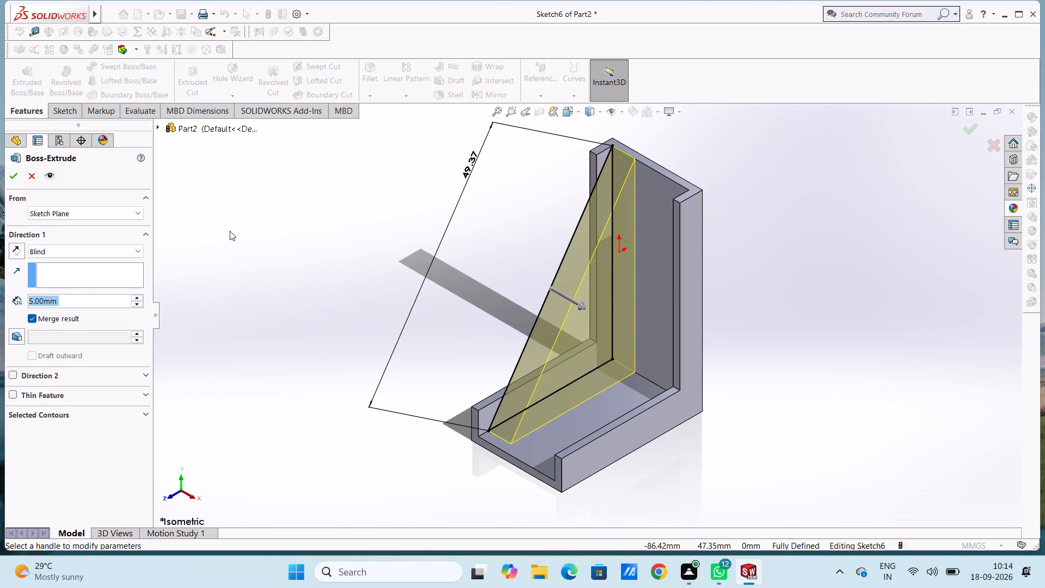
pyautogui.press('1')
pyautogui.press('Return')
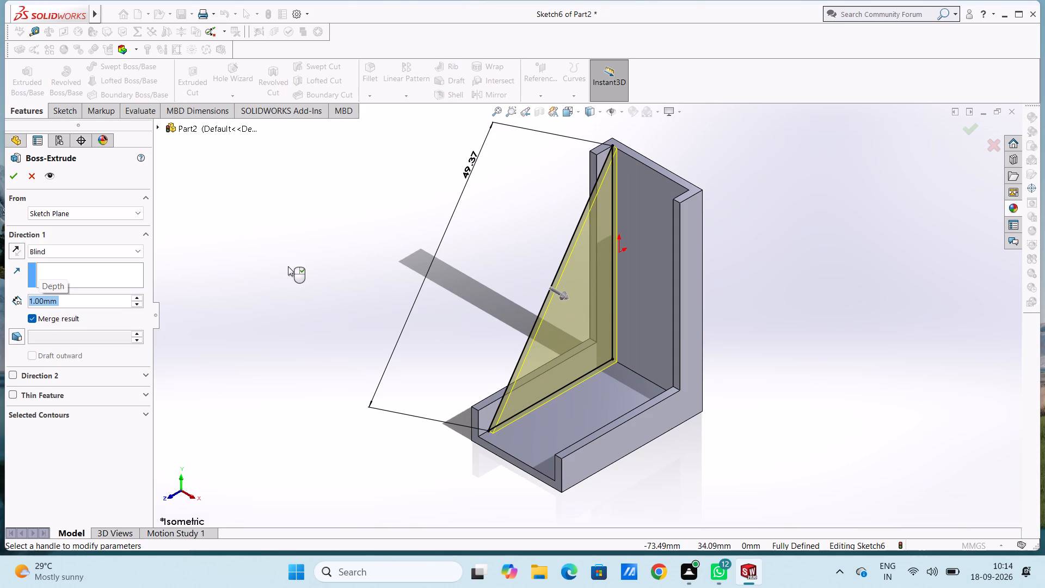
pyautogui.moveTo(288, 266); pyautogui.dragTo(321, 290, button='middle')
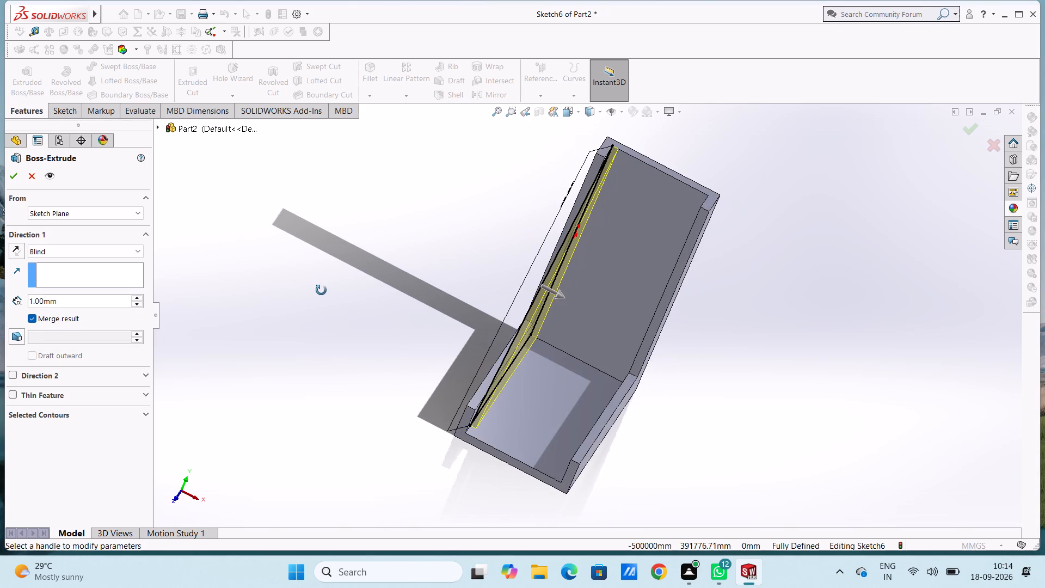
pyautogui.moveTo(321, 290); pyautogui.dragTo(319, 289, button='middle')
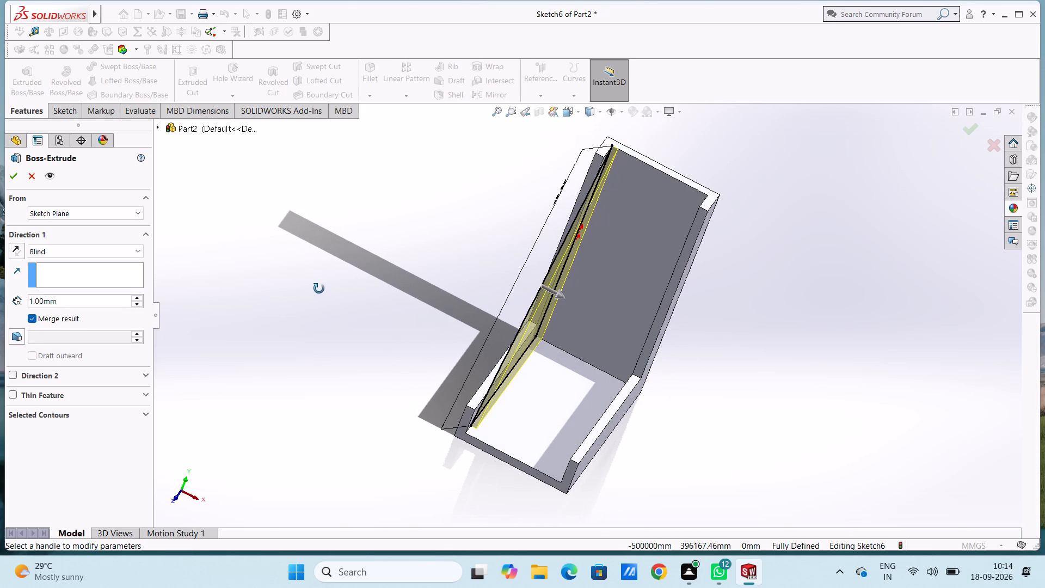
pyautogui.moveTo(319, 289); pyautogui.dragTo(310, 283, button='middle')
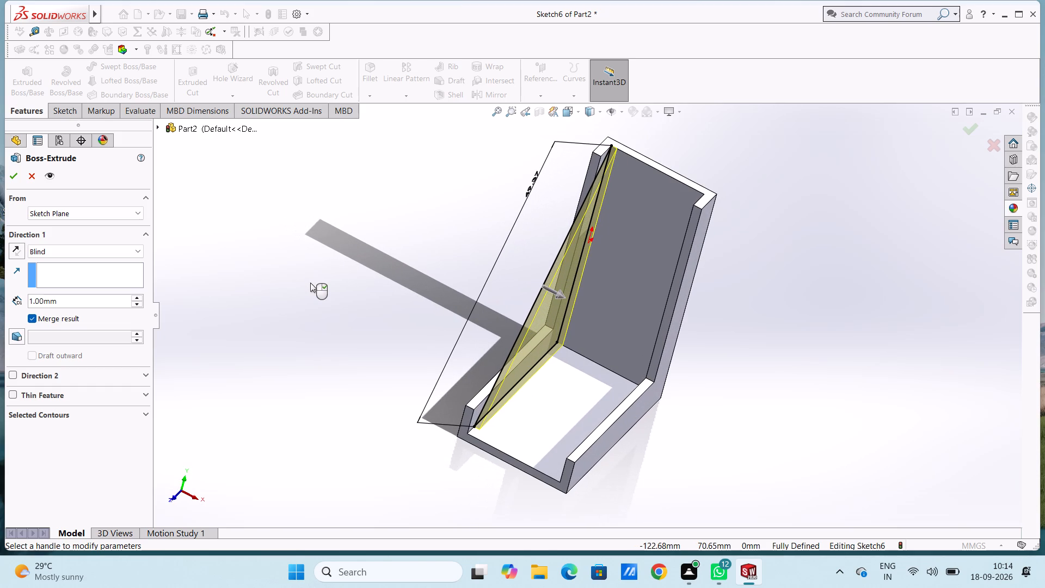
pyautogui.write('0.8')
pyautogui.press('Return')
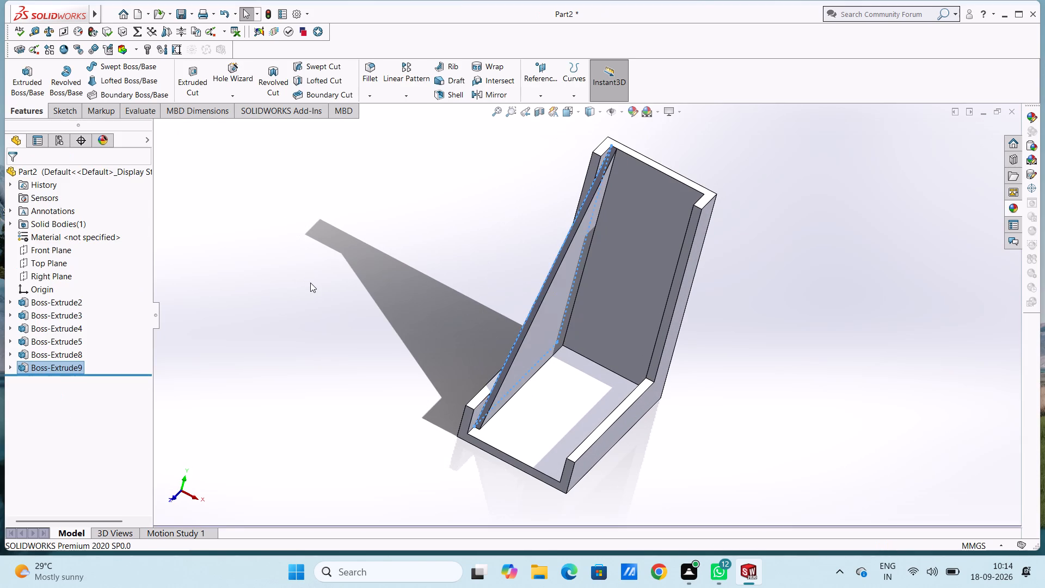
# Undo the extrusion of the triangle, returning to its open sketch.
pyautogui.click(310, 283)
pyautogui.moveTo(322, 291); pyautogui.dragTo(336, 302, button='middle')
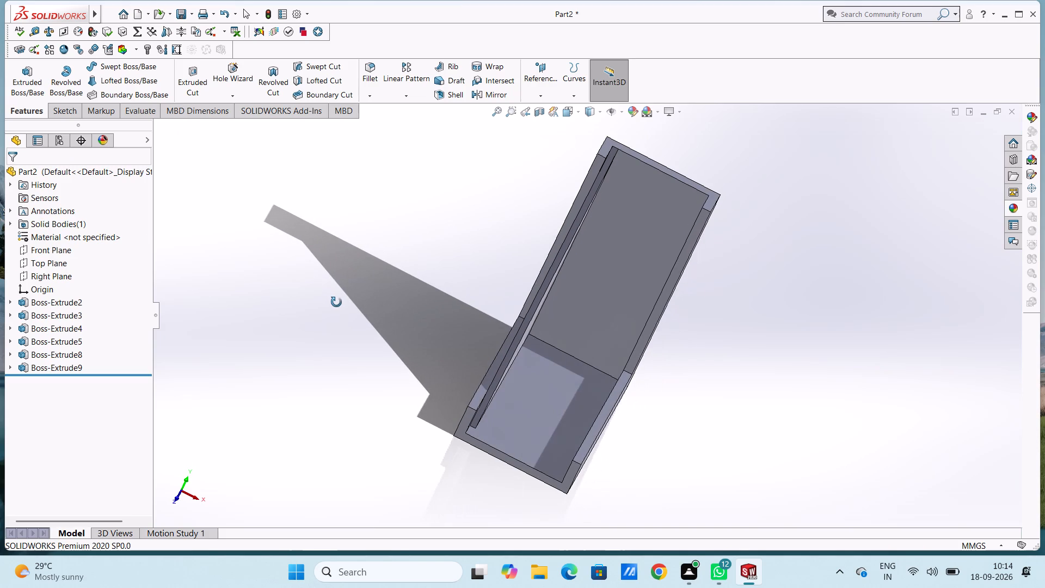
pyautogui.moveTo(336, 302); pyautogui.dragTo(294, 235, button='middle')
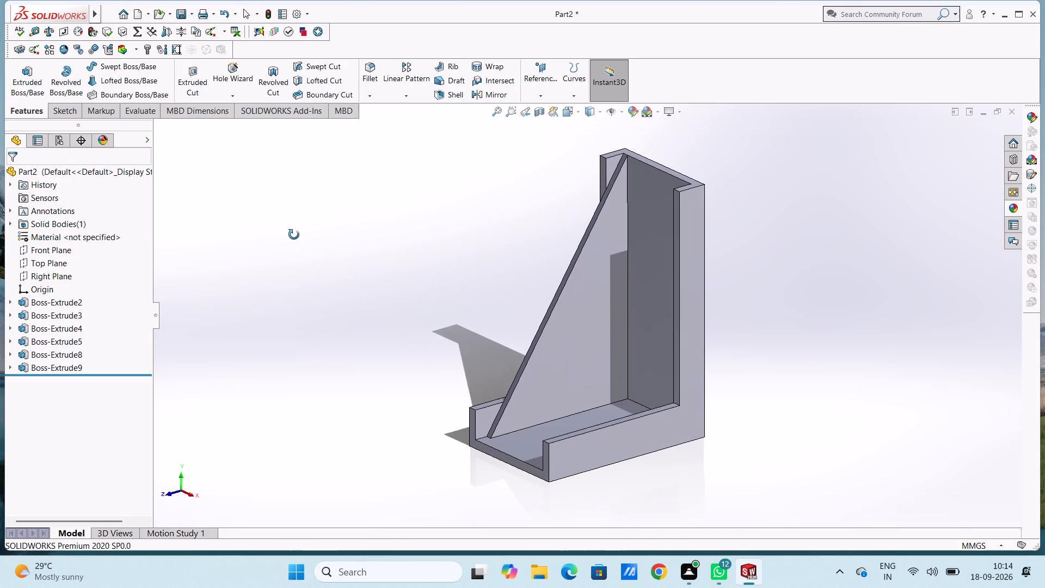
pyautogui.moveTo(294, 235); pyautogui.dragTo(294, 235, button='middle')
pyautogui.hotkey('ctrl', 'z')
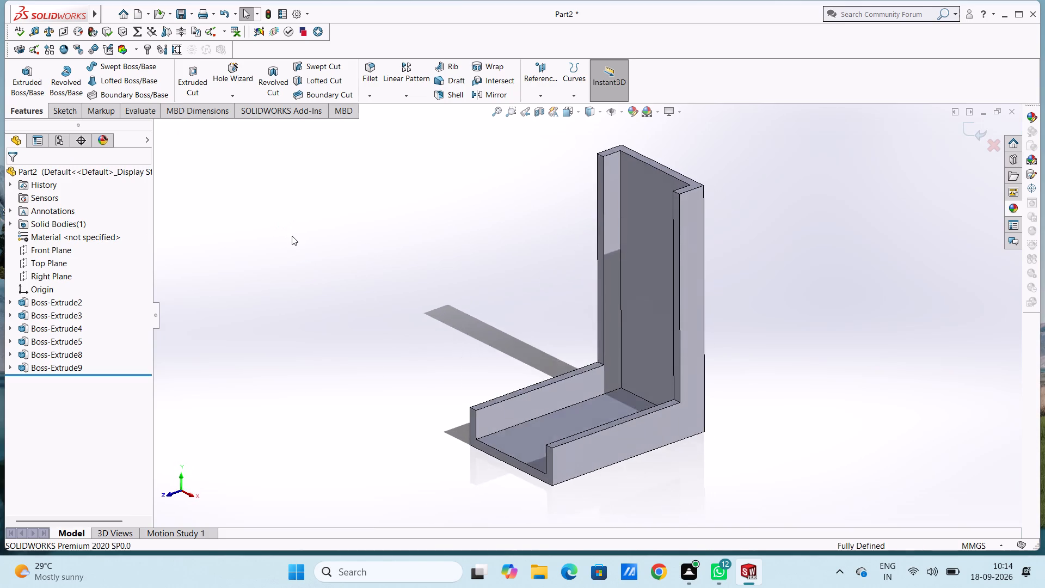
# Extrude the triangle sketch 0.8 mm blind as a gusset against the side lip, merged with the body.
pyautogui.click(23, 117)
pyautogui.click(28, 76)
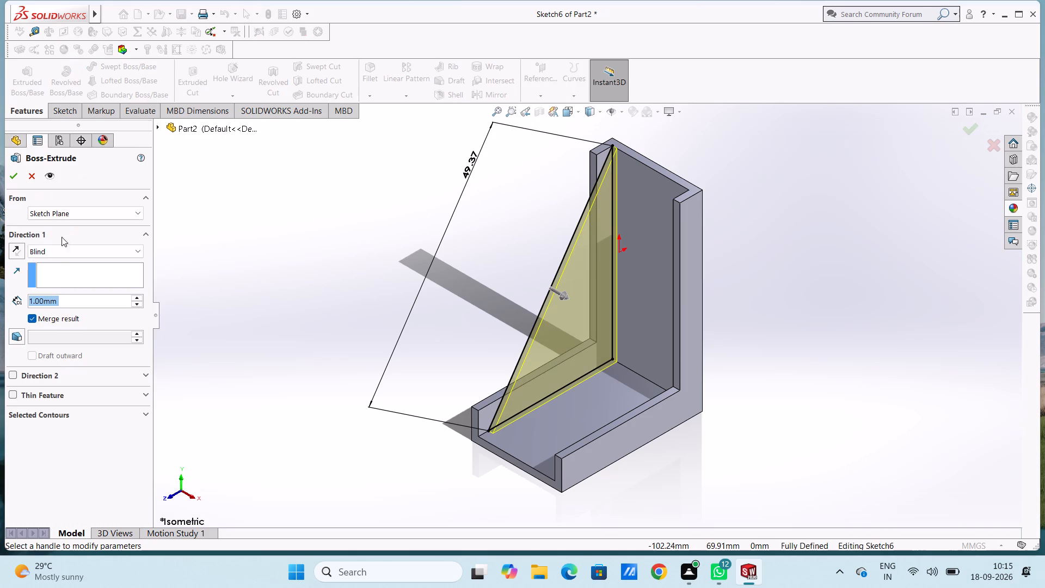
pyautogui.write('0.8')
pyautogui.press('Return')
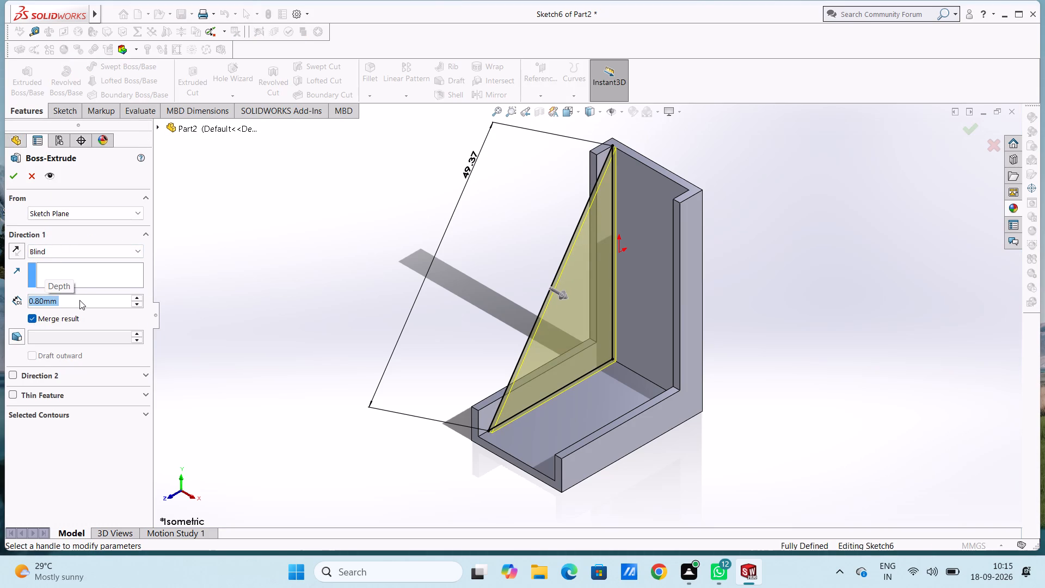
pyautogui.click(14, 171)
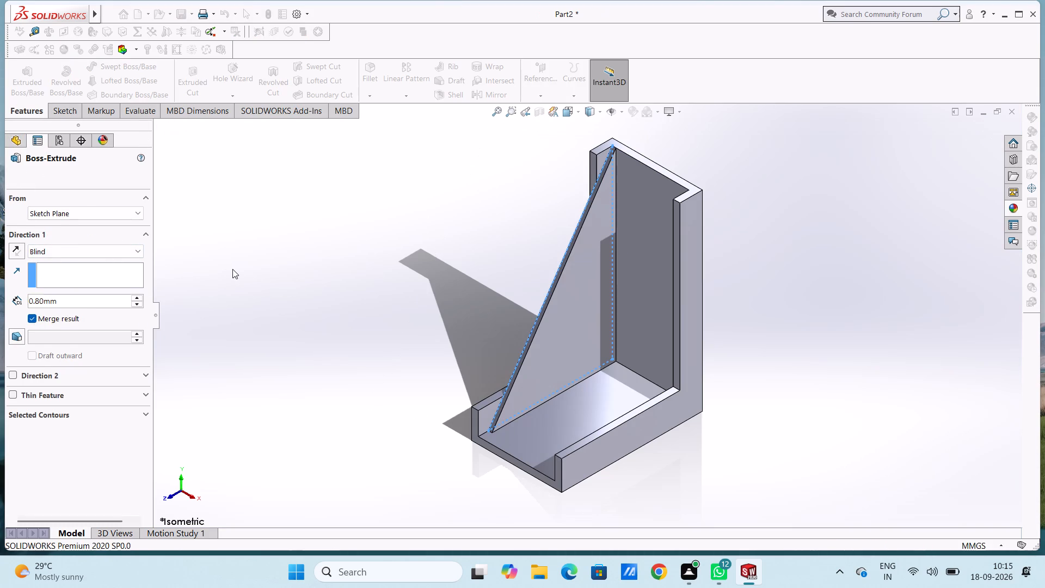
# Examine the triangular gusset from several angles and in the left side view.
pyautogui.click(237, 268)
pyautogui.moveTo(251, 278); pyautogui.dragTo(292, 317, button='middle')
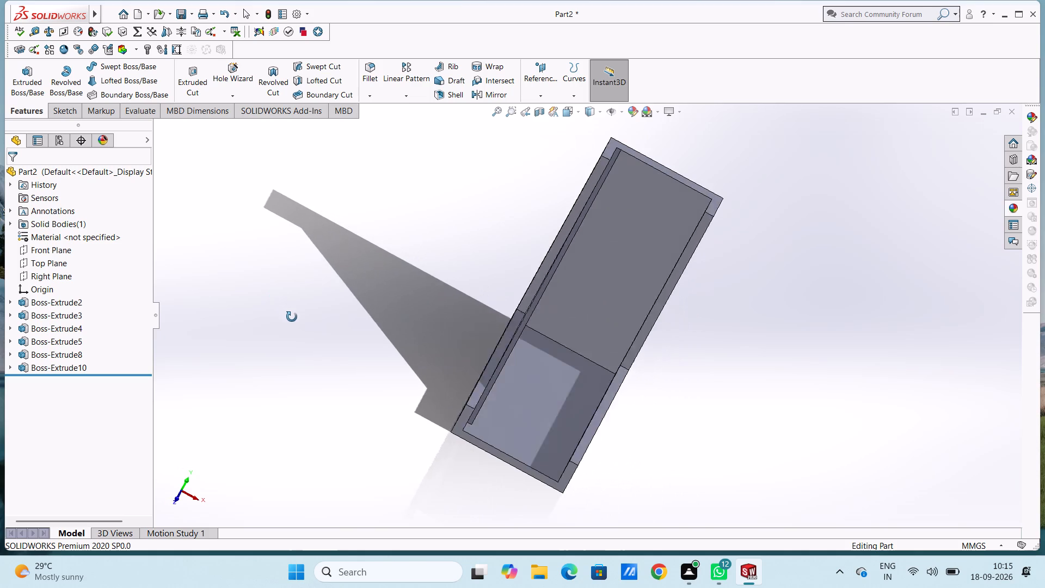
pyautogui.moveTo(292, 317); pyautogui.dragTo(256, 281, button='middle')
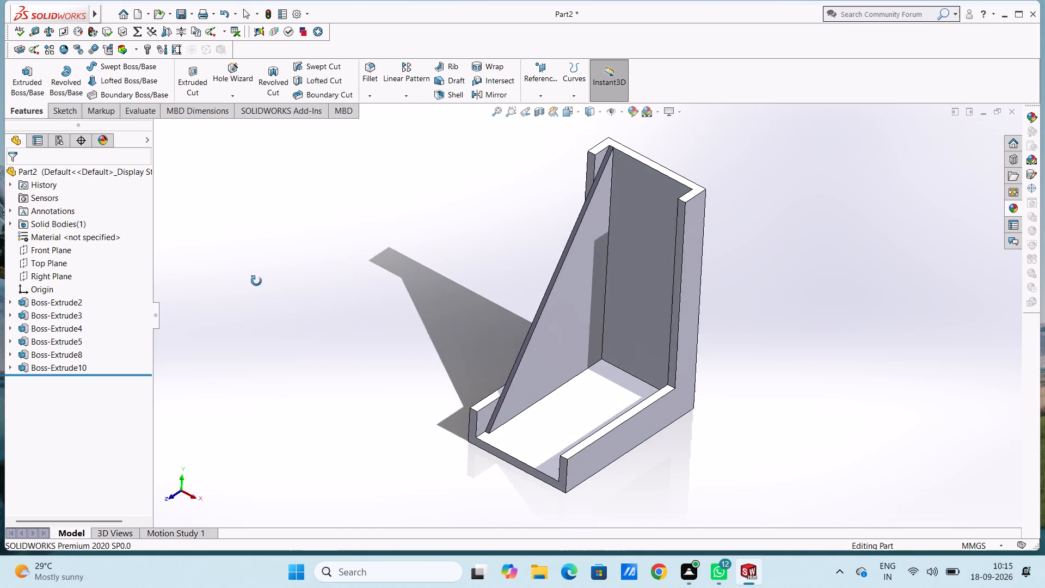
pyautogui.moveTo(256, 281); pyautogui.dragTo(333, 359, button='middle')
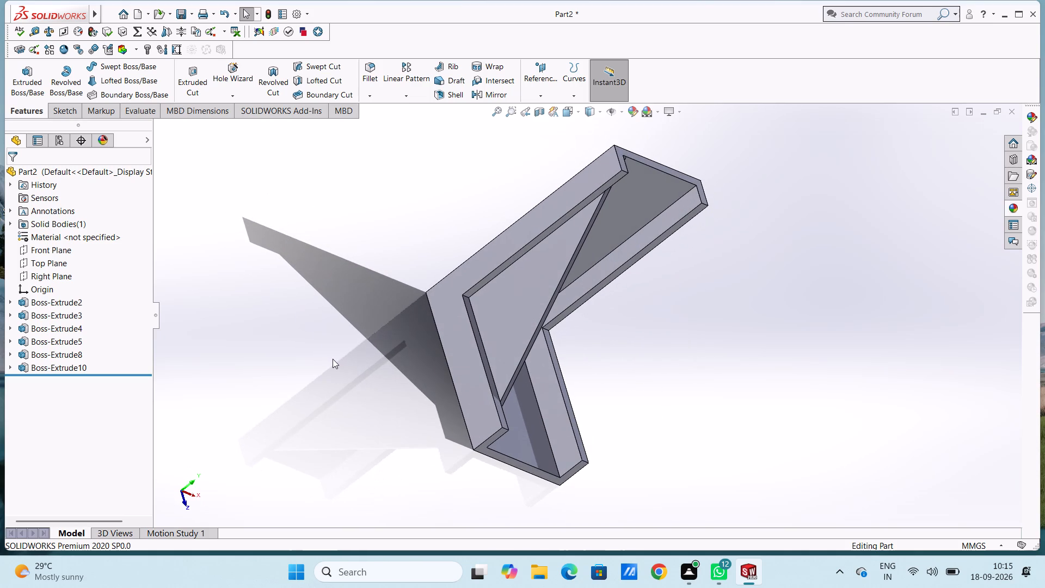
pyautogui.hotkey('ctrl', '7')
pyautogui.hotkey('ctrl', '2')
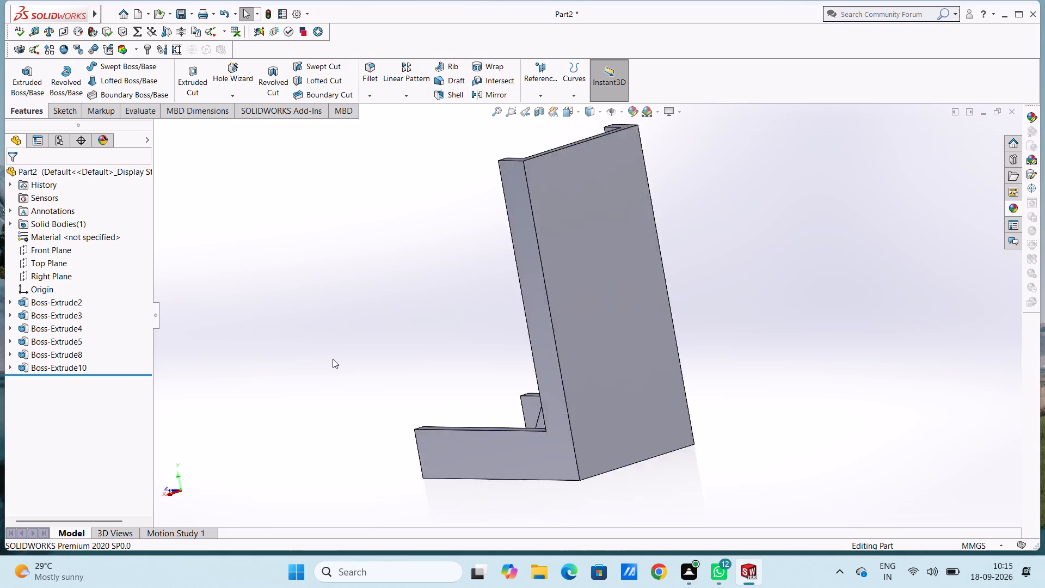
pyautogui.hotkey('ctrl', '3')
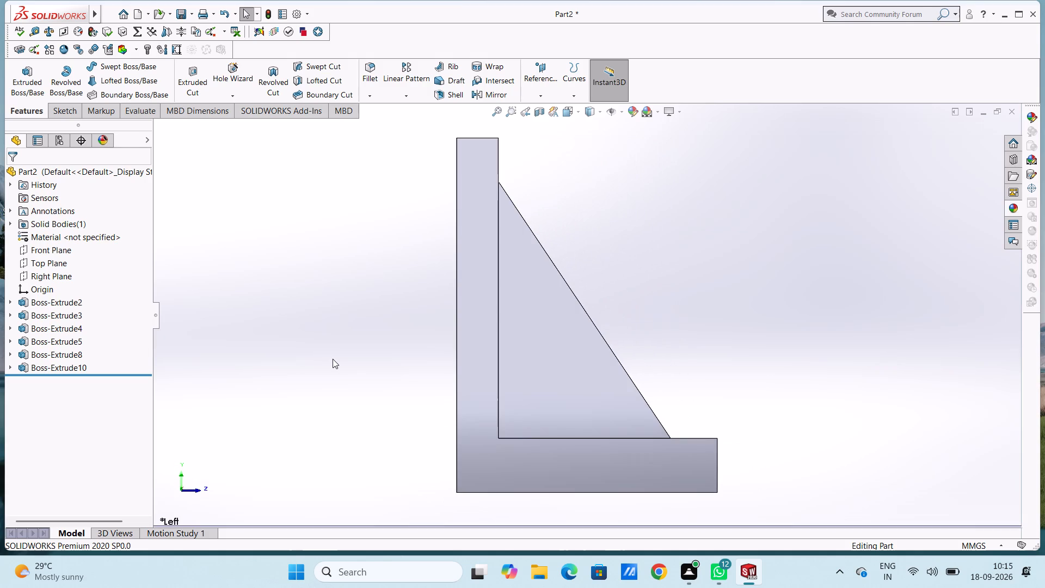
# On the opposite side lip's inner face, start a sketch and draw a 27.5 mm line from the inner corner along the base plate.
pyautogui.moveTo(808, 371); pyautogui.dragTo(792, 379, button='middle')
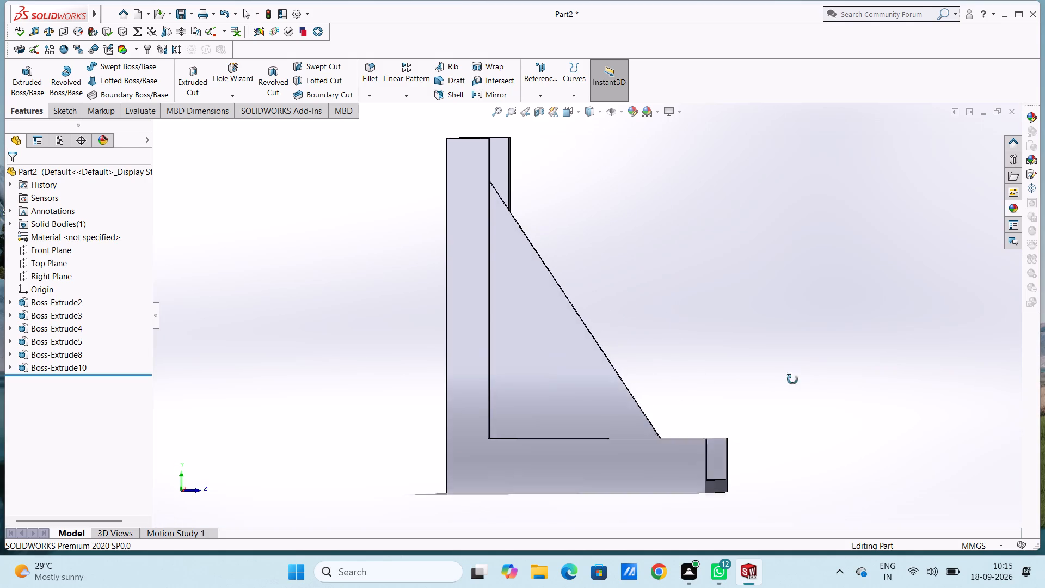
pyautogui.moveTo(792, 379); pyautogui.dragTo(763, 456, button='middle')
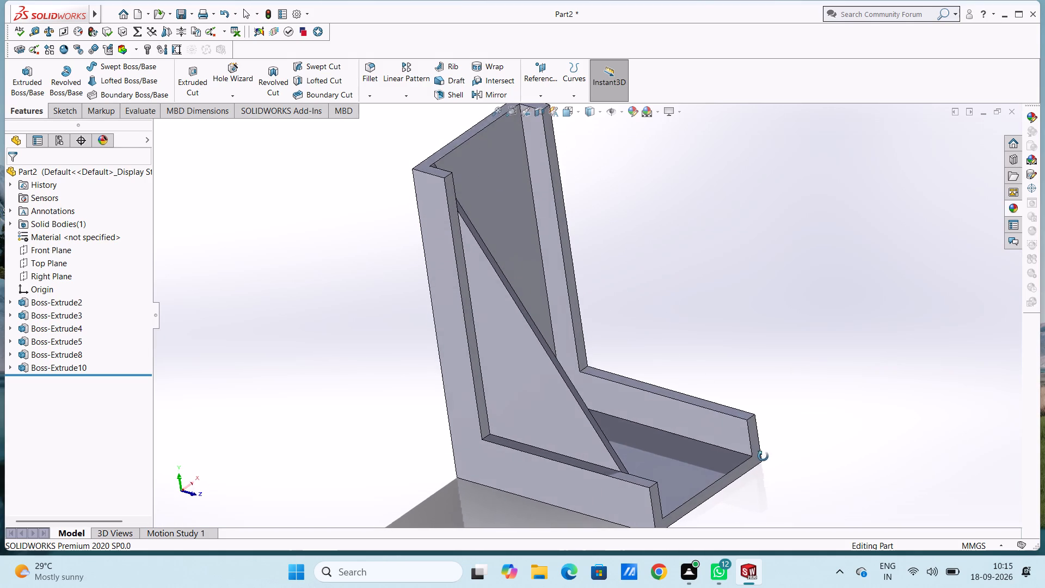
pyautogui.moveTo(763, 456); pyautogui.dragTo(760, 474, button='middle')
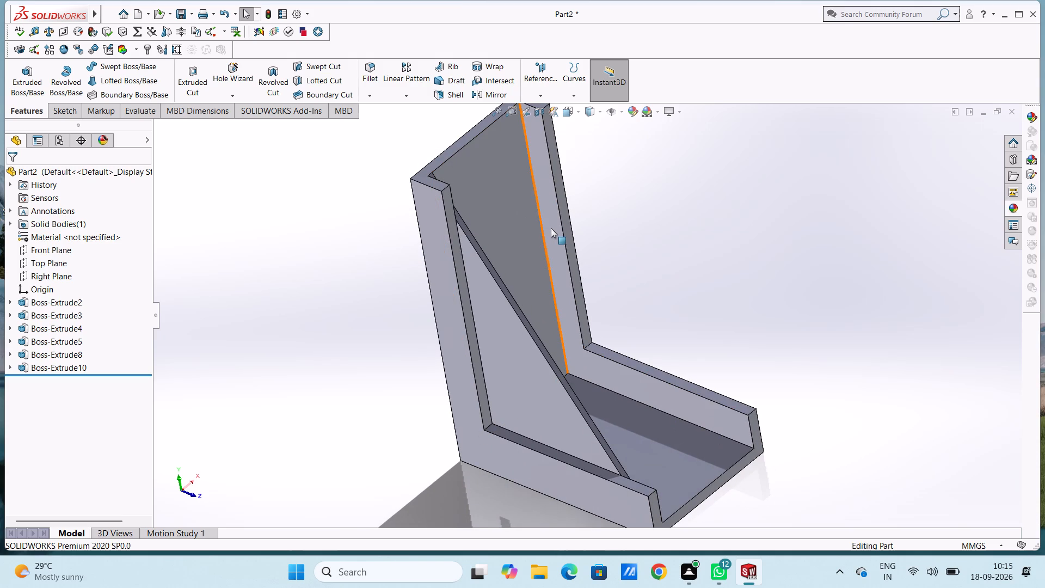
pyautogui.click(551, 228)
pyautogui.click(595, 199)
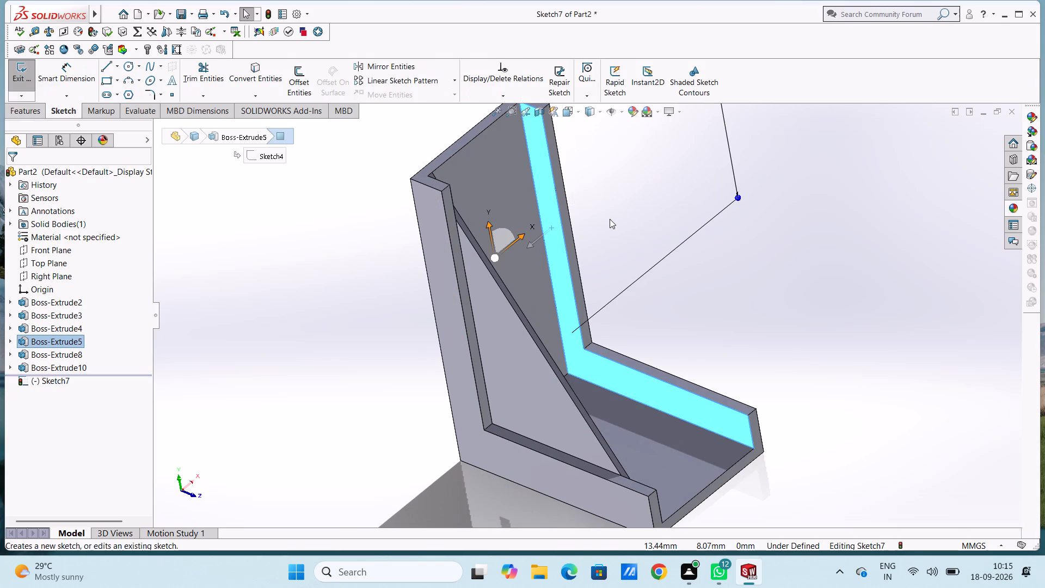
pyautogui.click(610, 219)
pyautogui.click(104, 66)
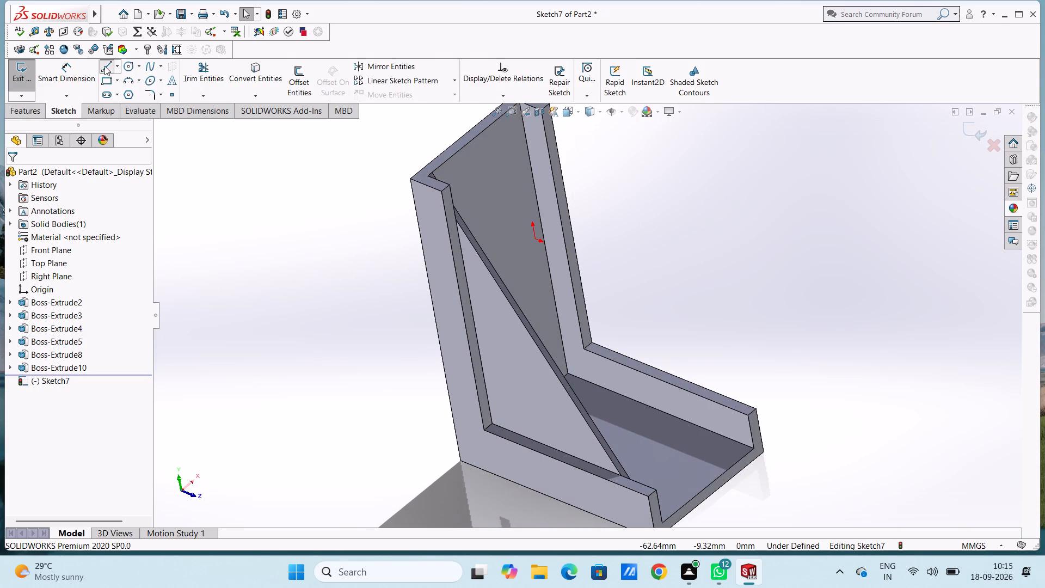
pyautogui.click(565, 371)
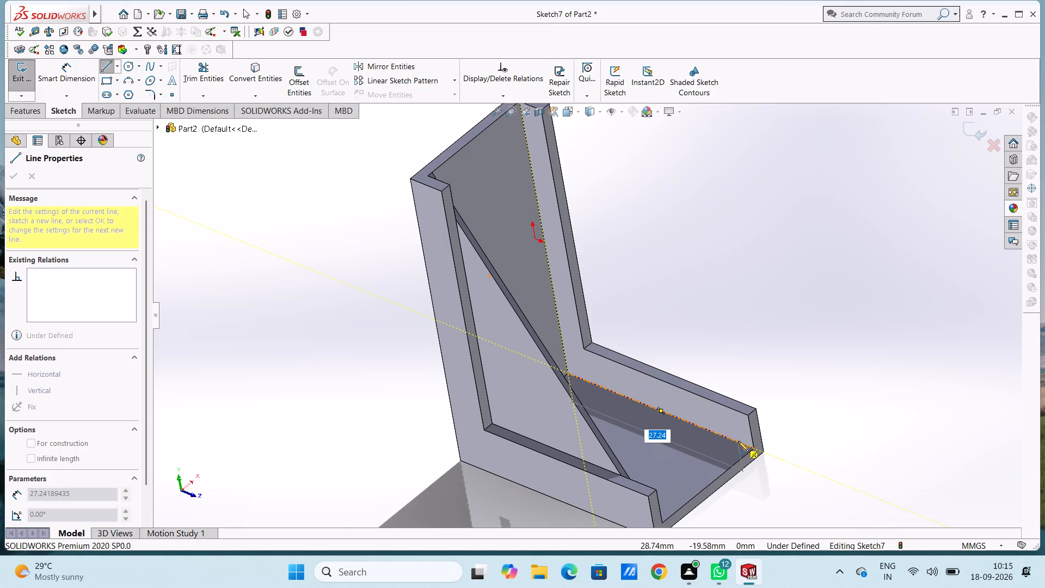
pyautogui.press('7')
pyautogui.press('BackSpace')
pyautogui.write('27.5')
pyautogui.press('Return')
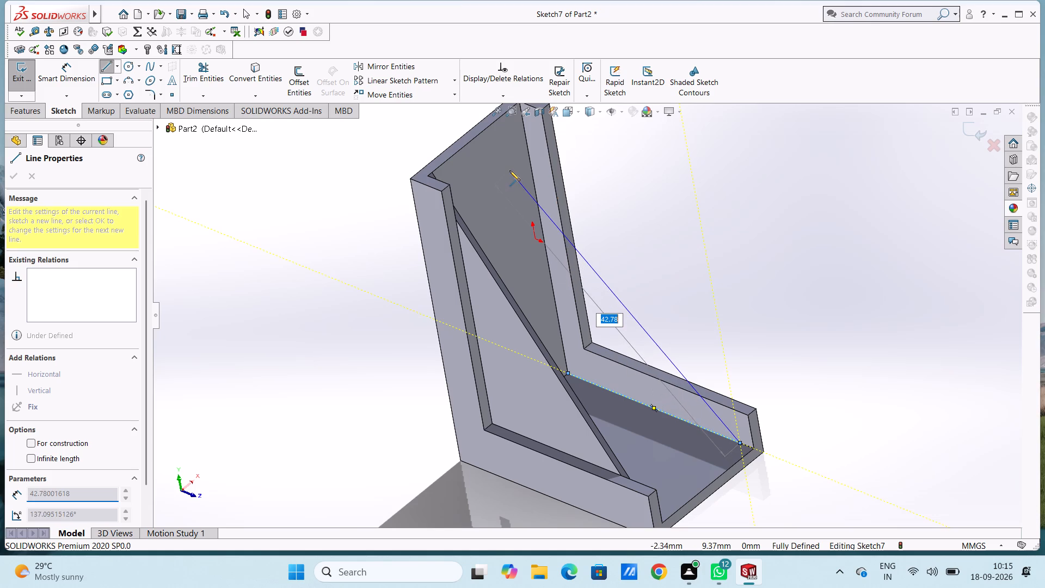
# Close the triangle with a sloped line to the upright plate's top inner corner and a vertical line back to the start.
pyautogui.scroll(1, 509, 170)
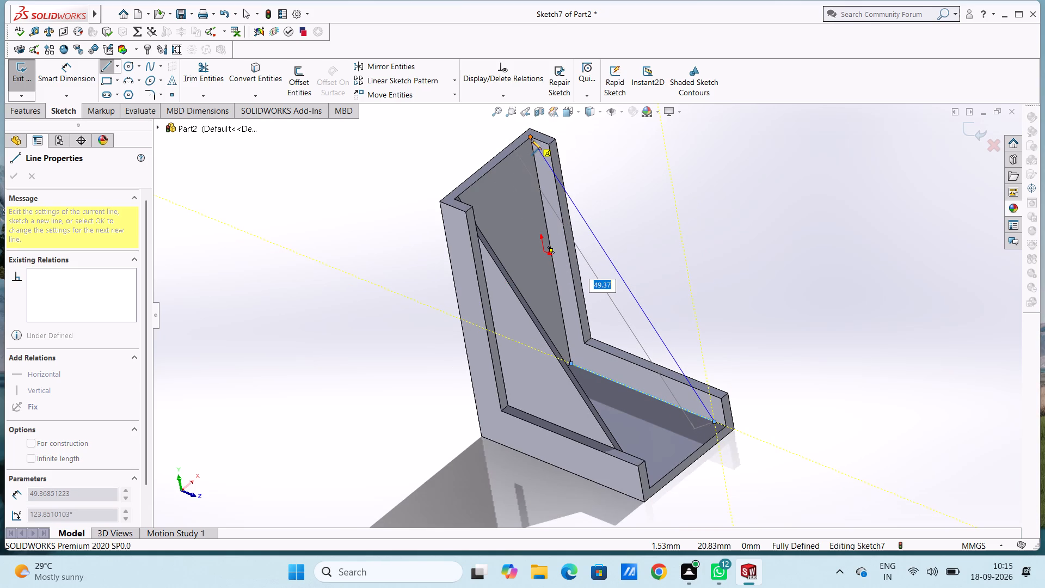
pyautogui.click(531, 139)
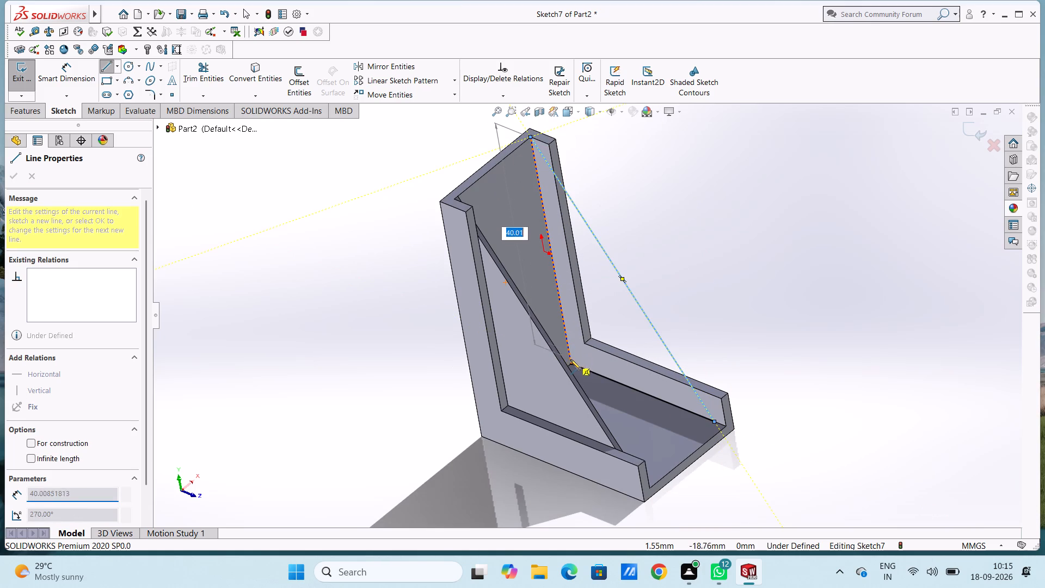
pyautogui.click(570, 365)
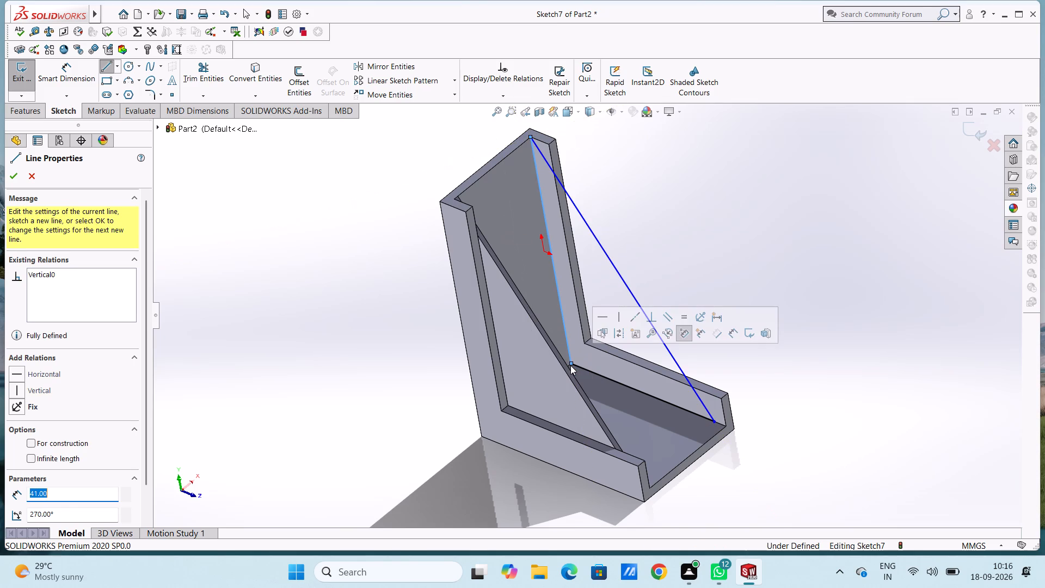
pyautogui.press('Escape')
pyautogui.press('Escape')
pyautogui.press('Escape')
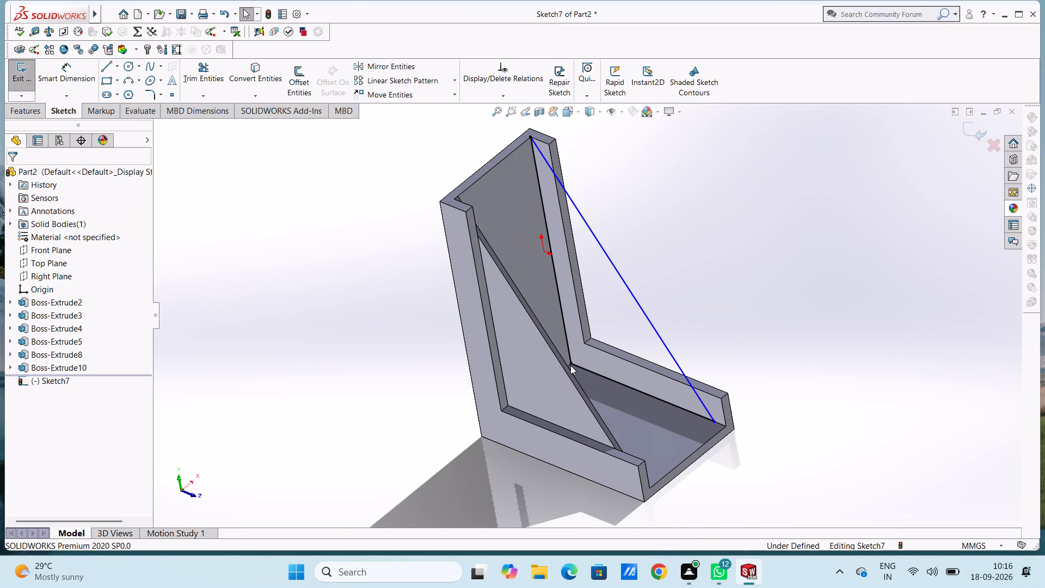
# Dimension the length of the triangle's sloped side, keeping it as drawn.
pyautogui.click(70, 71)
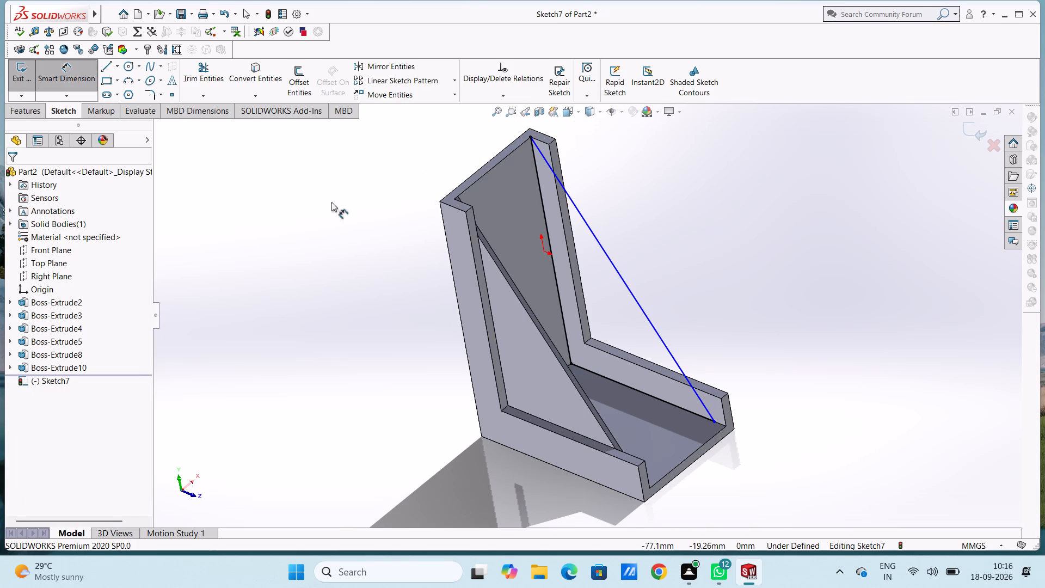
pyautogui.click(620, 274)
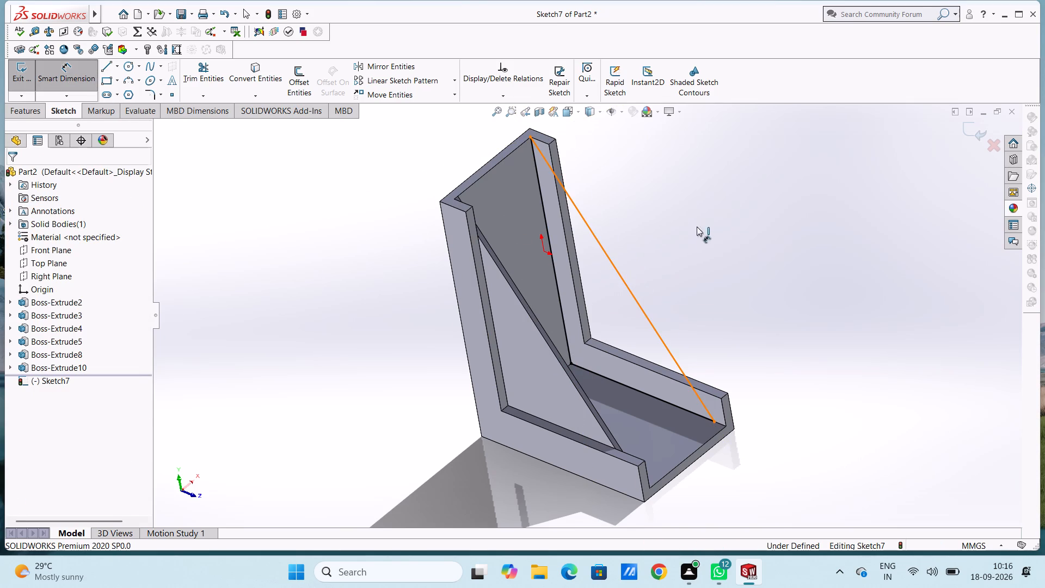
pyautogui.click(737, 187)
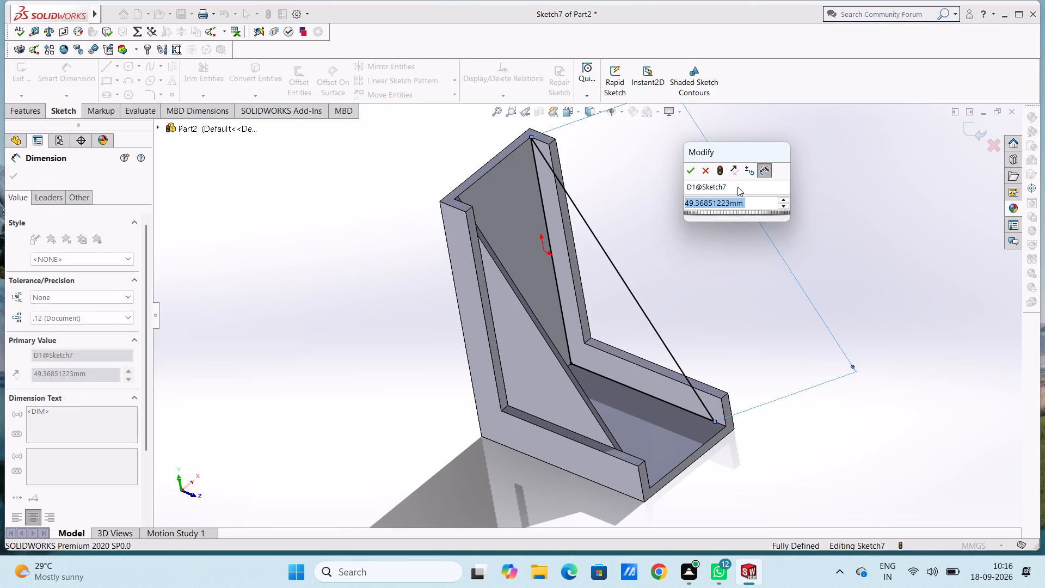
pyautogui.click(692, 173)
pyautogui.click(678, 183)
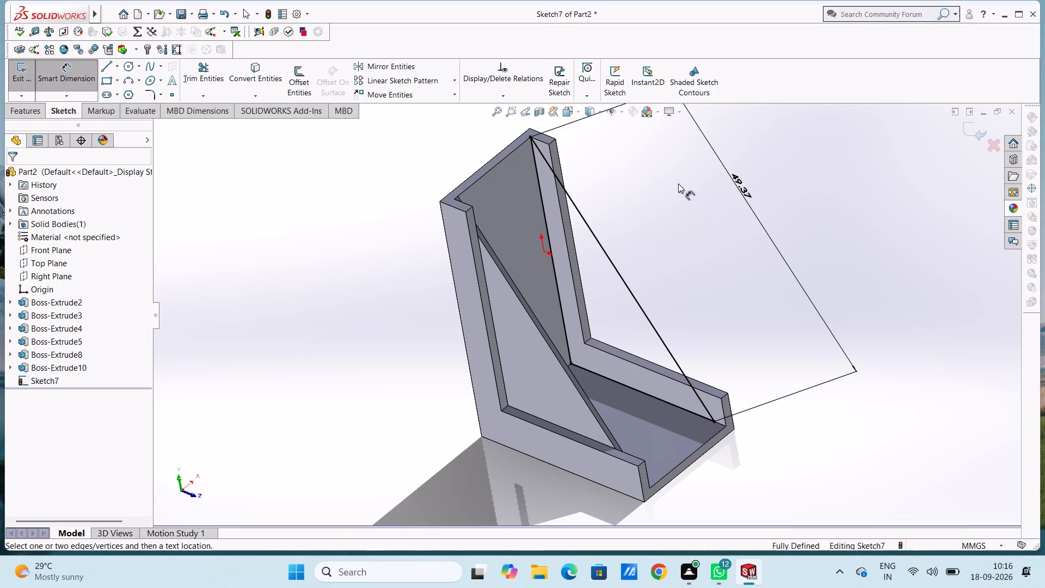
pyautogui.press('Escape')
pyautogui.press('Escape')
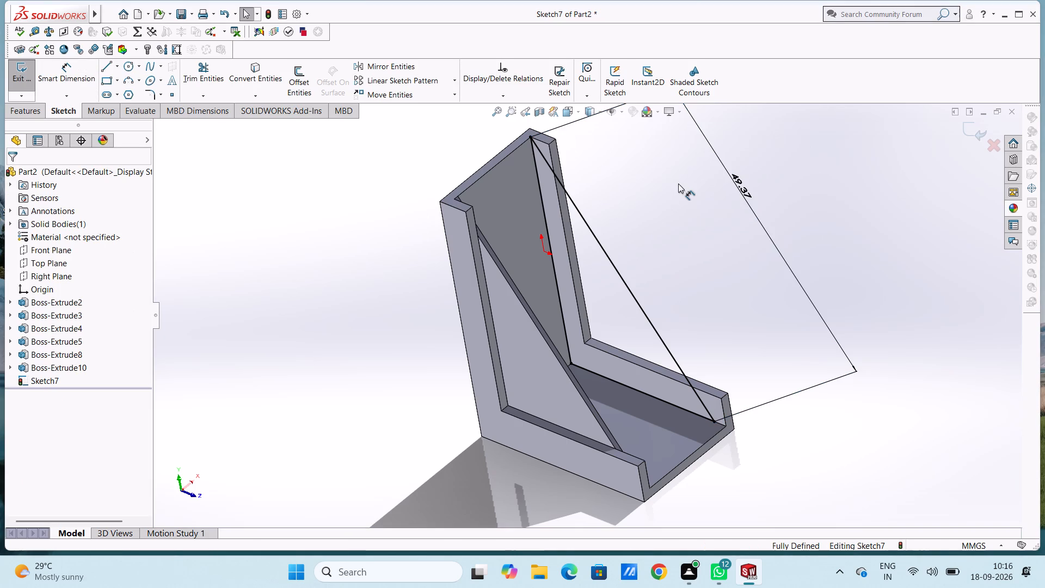
# Extrude the second triangle sketch 0.8 mm blind as a gusset against the opposite lip, merged with the body.
pyautogui.click(27, 112)
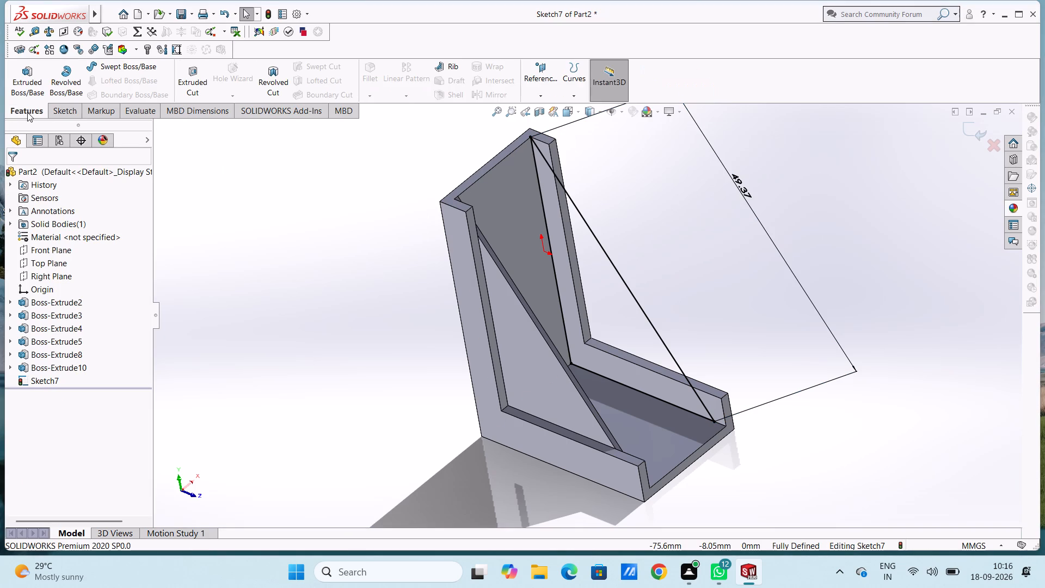
pyautogui.click(22, 85)
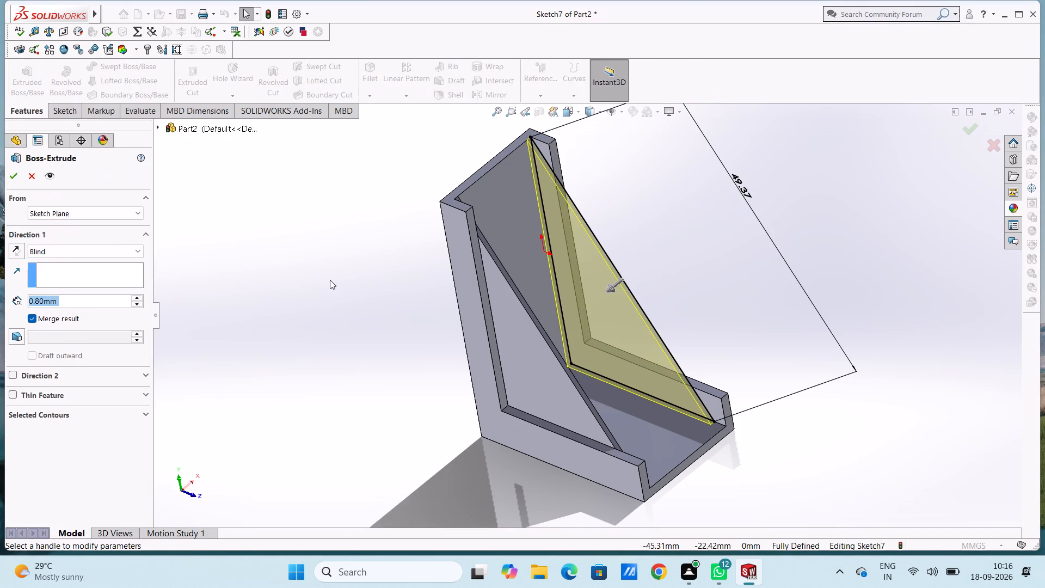
pyautogui.click(13, 179)
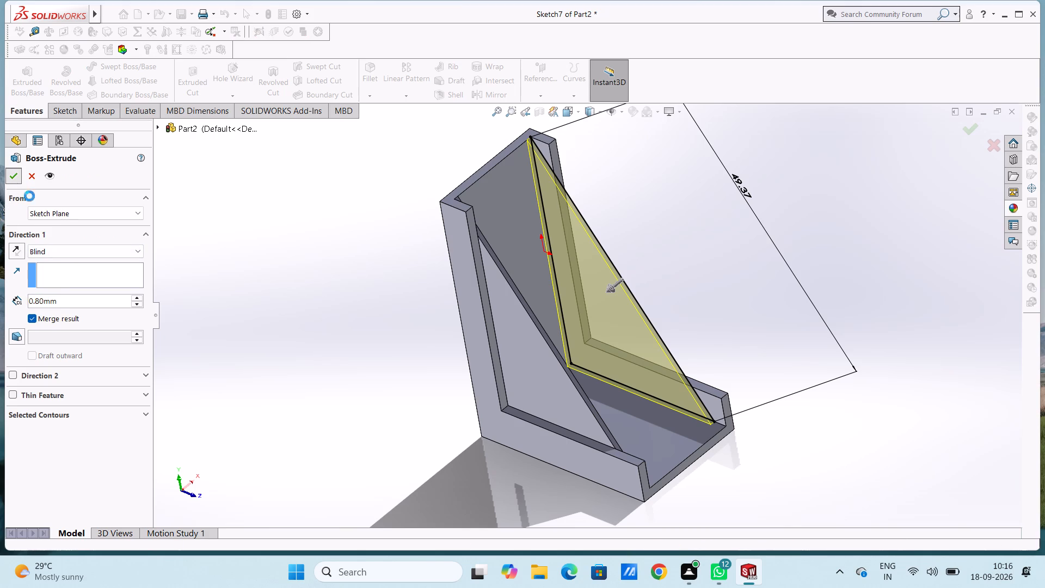
pyautogui.click(377, 325)
# On the upright plate's inner face, sketch a circle of 2.5 mm radius centred about 16 mm directly above the origin.
pyautogui.moveTo(377, 325); pyautogui.dragTo(365, 323, button='middle')
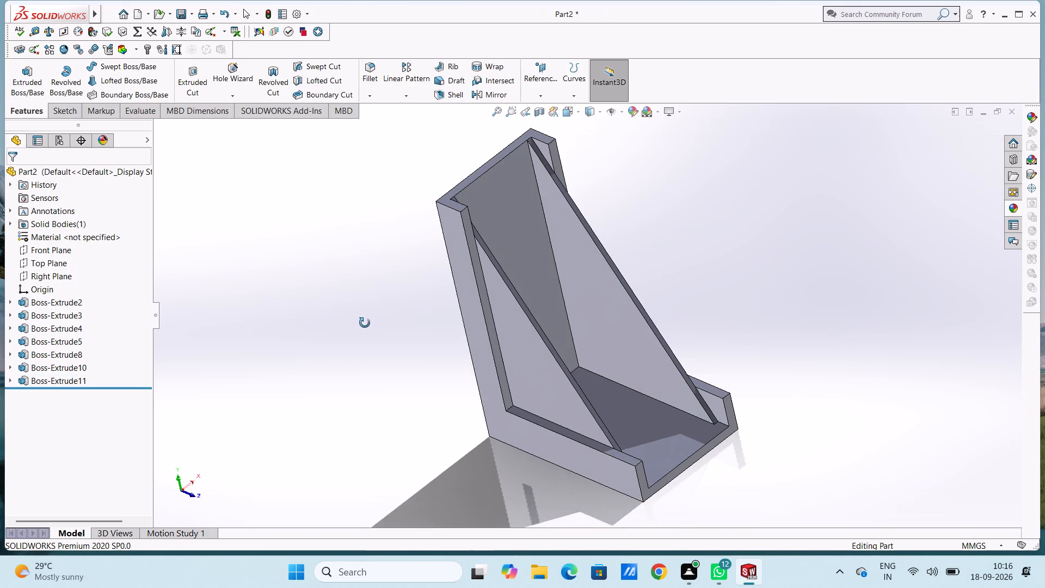
pyautogui.moveTo(365, 323); pyautogui.dragTo(316, 318, button='middle')
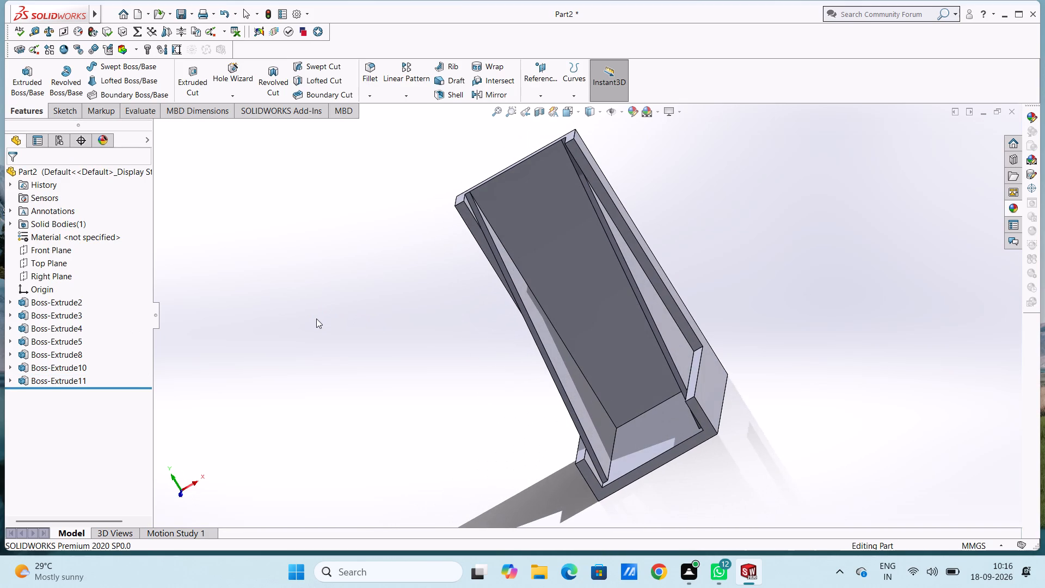
pyautogui.hotkey('ctrl', '7')
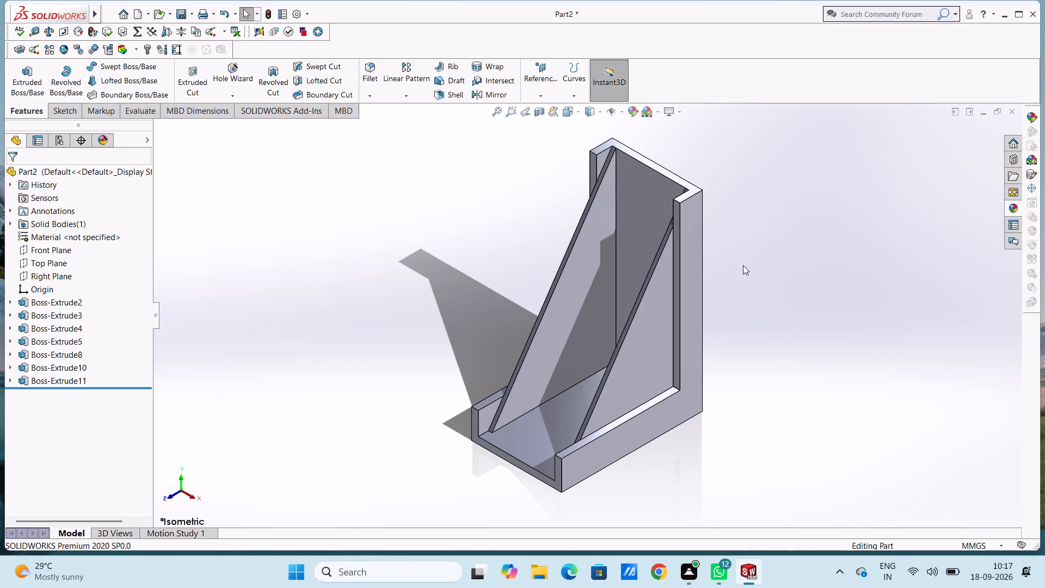
pyautogui.hotkey('ctrl', '1')
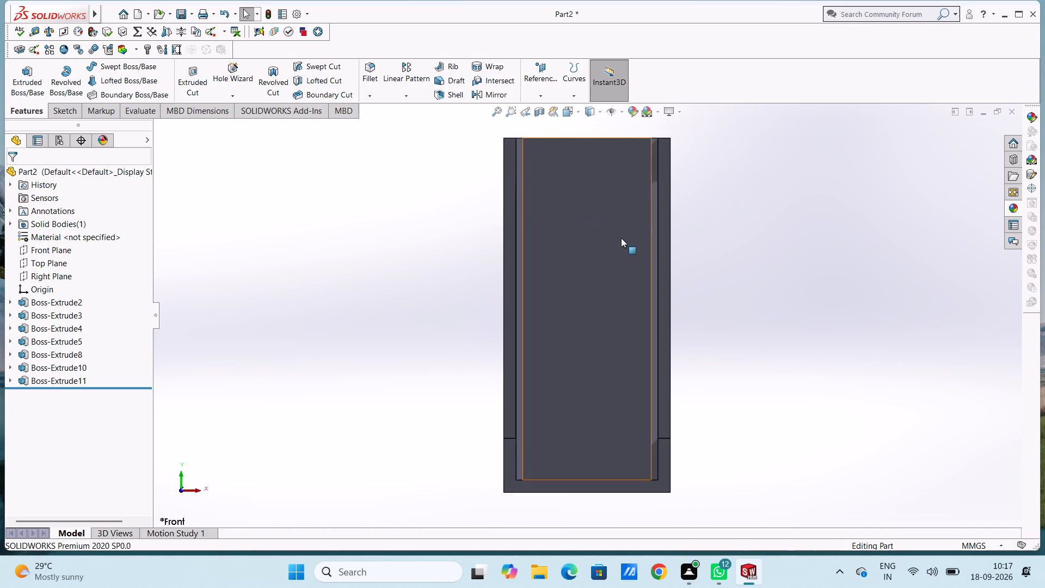
pyautogui.click(601, 247)
pyautogui.click(651, 219)
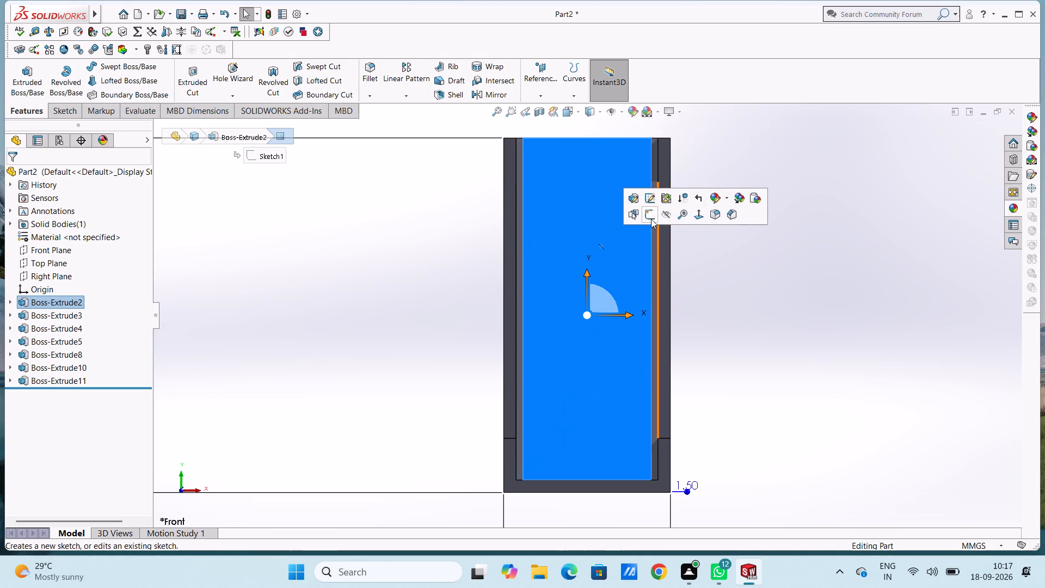
pyautogui.click(419, 248)
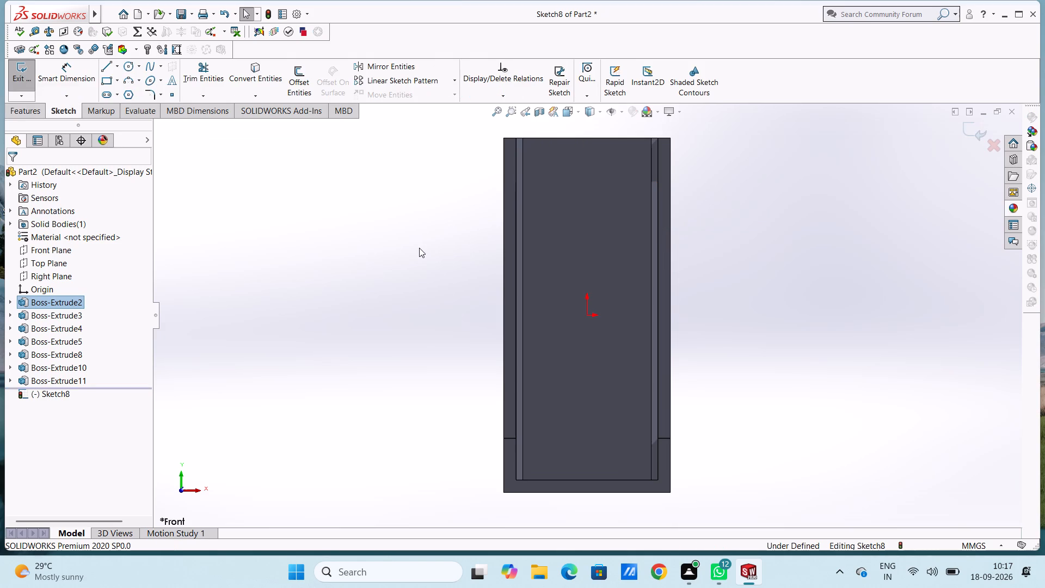
pyautogui.click(126, 68)
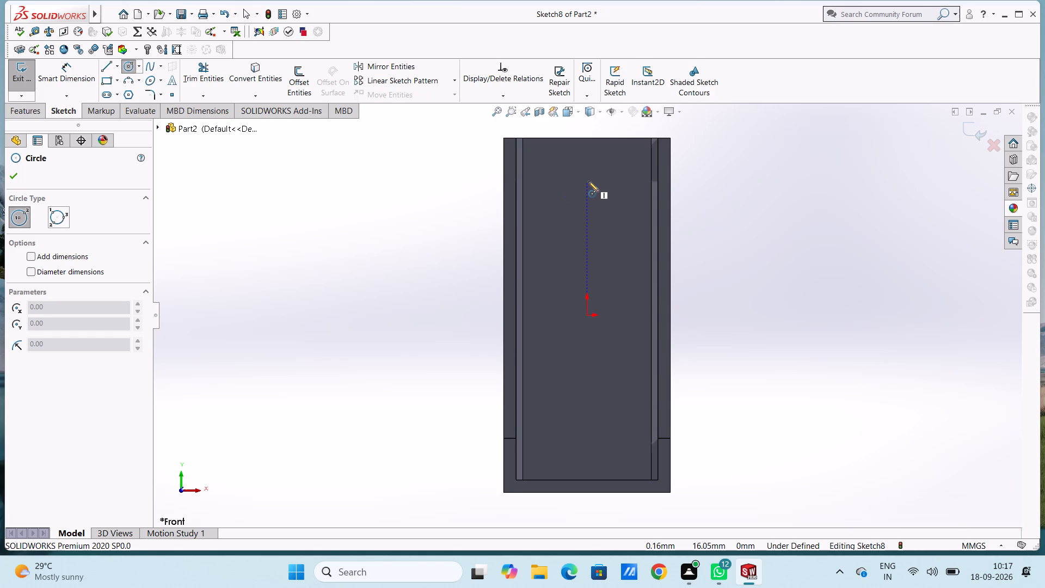
pyautogui.click(588, 181)
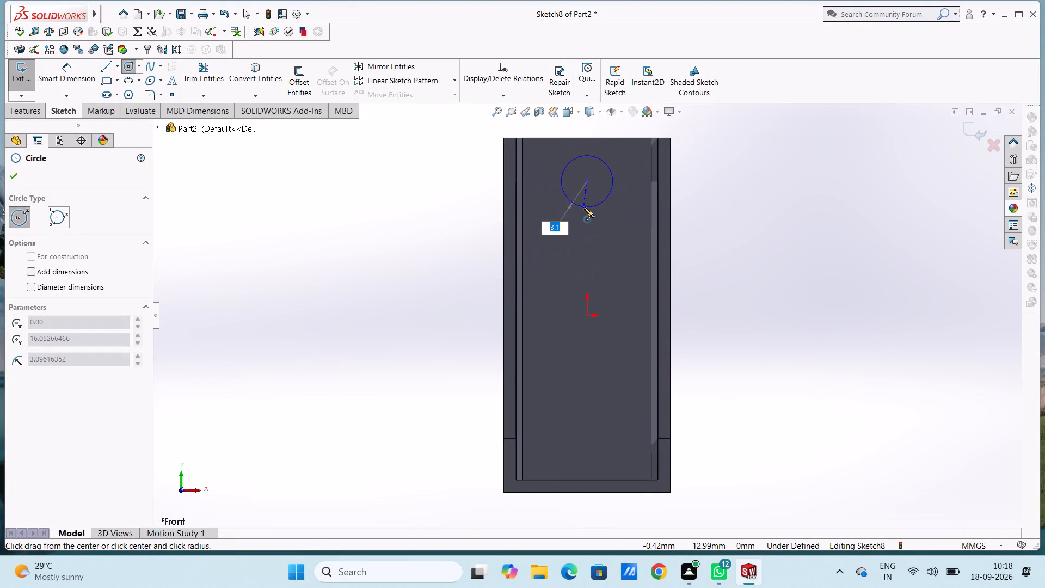
pyautogui.write('2.5')
pyautogui.press('Return')
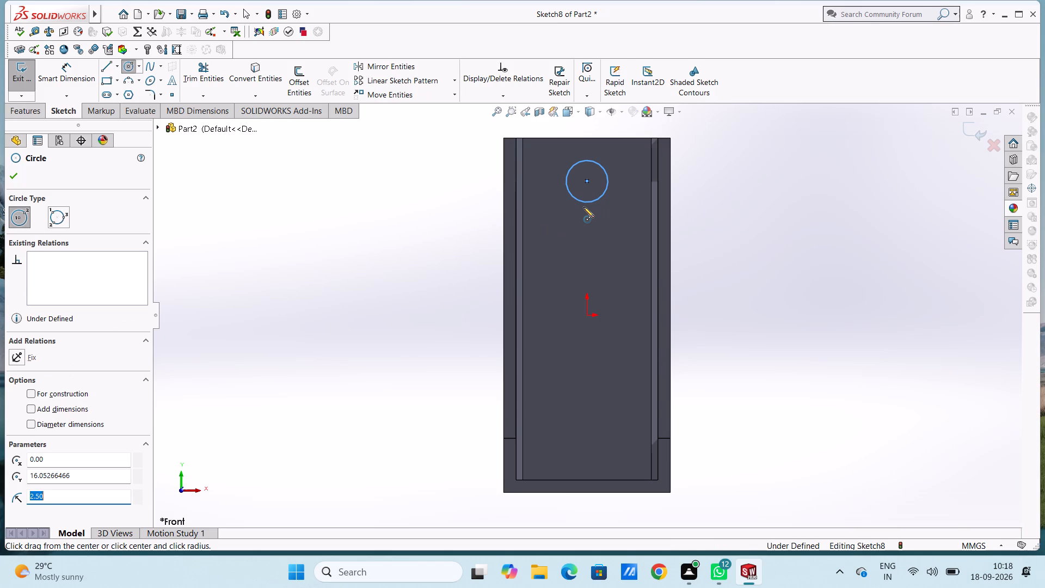
# Sketch a second circle of 2.5 mm radius directly below the first, centred about 4.6 mm above the origin.
pyautogui.scroll(3, 583, 207)
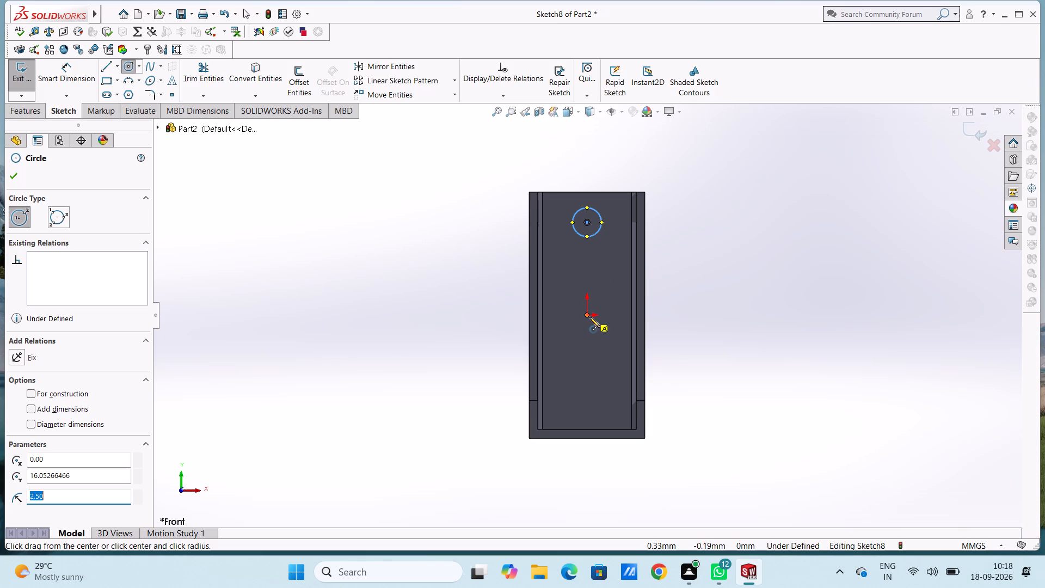
pyautogui.click(588, 289)
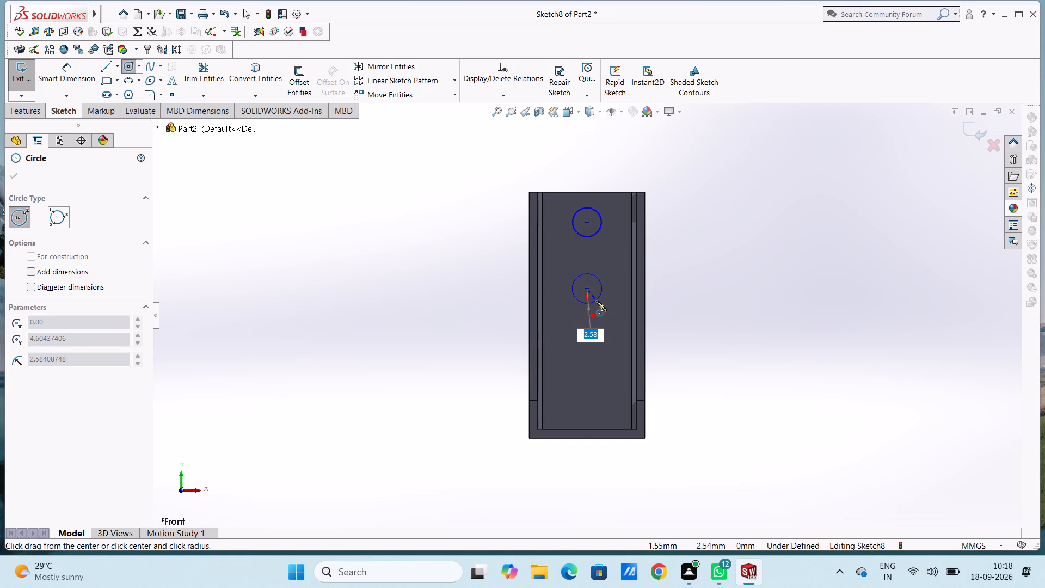
pyautogui.write('2.5')
pyautogui.press('Return')
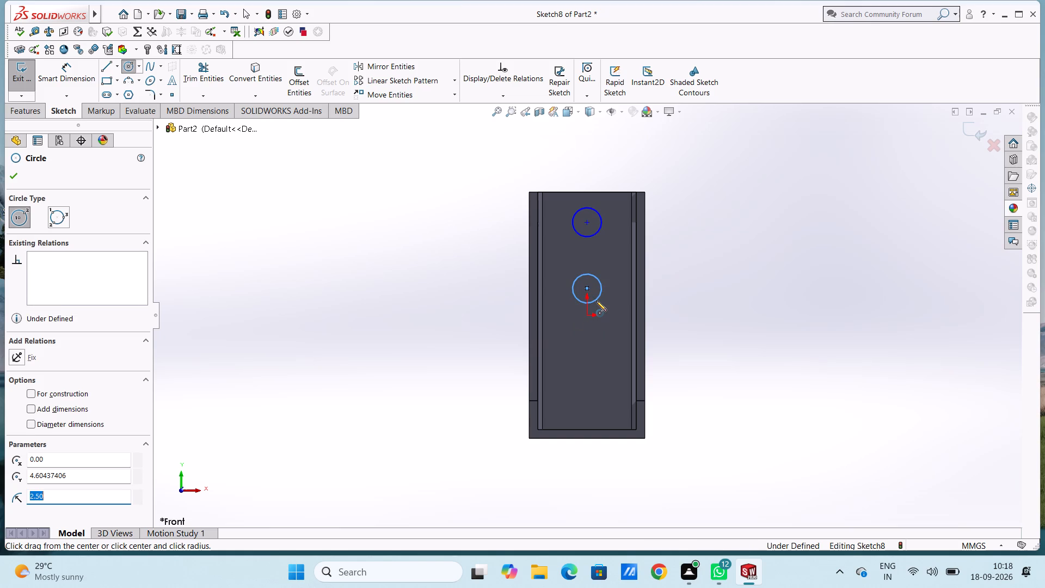
pyautogui.press('Escape')
pyautogui.press('Escape')
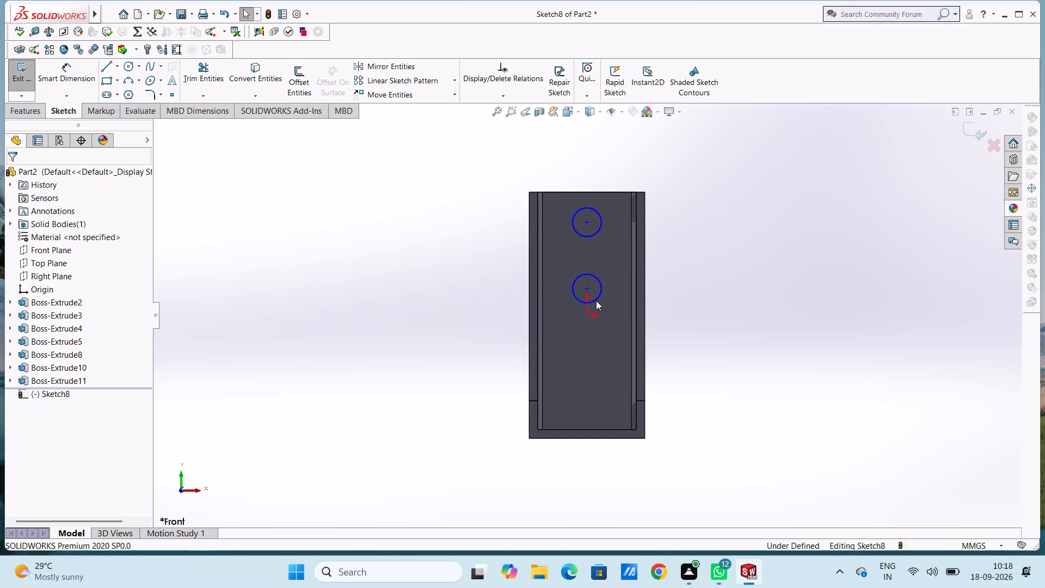
# Dimension the diameters of both circles on the upright plate, setting each to 2.5 mm.
pyautogui.click(53, 73)
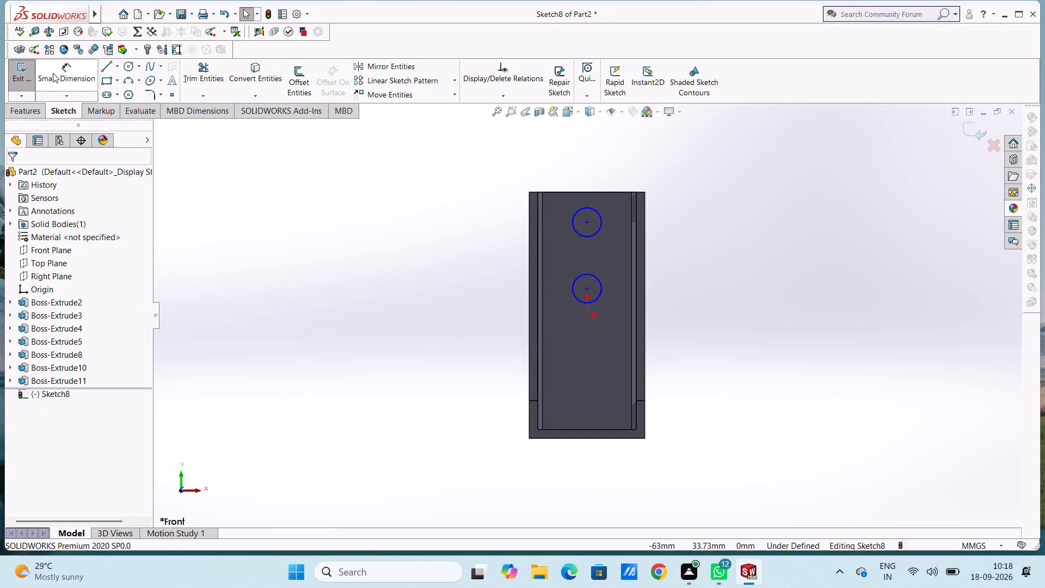
pyautogui.click(580, 231)
pyautogui.click(361, 316)
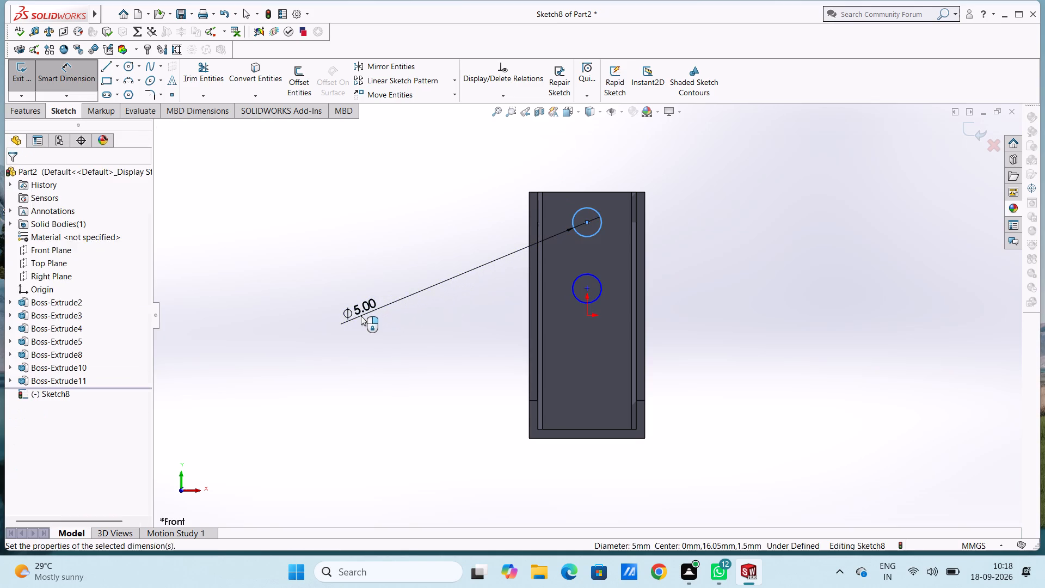
pyautogui.write('2.5')
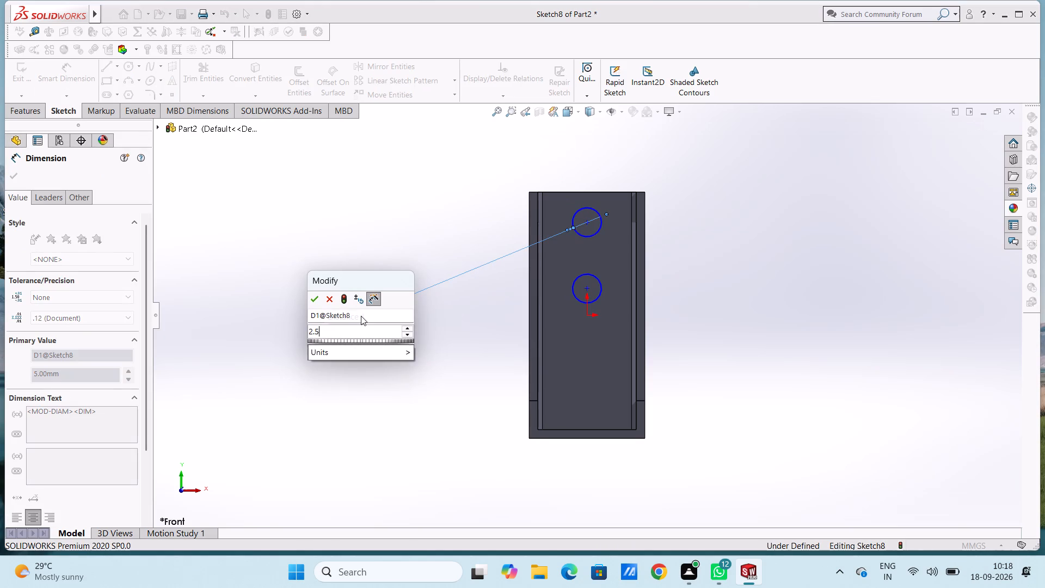
pyautogui.press('Return')
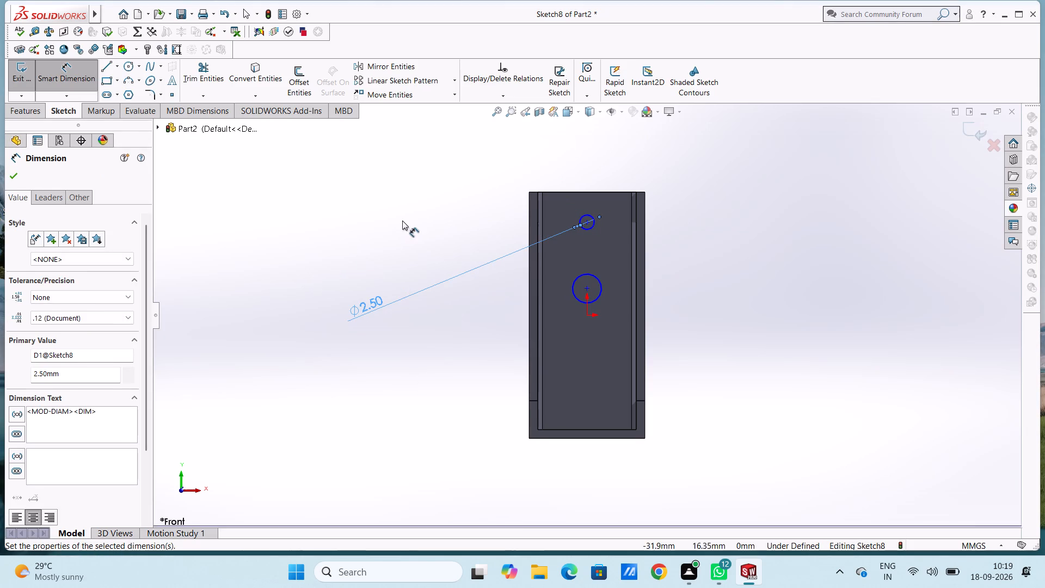
pyautogui.click(402, 220)
pyautogui.click(575, 299)
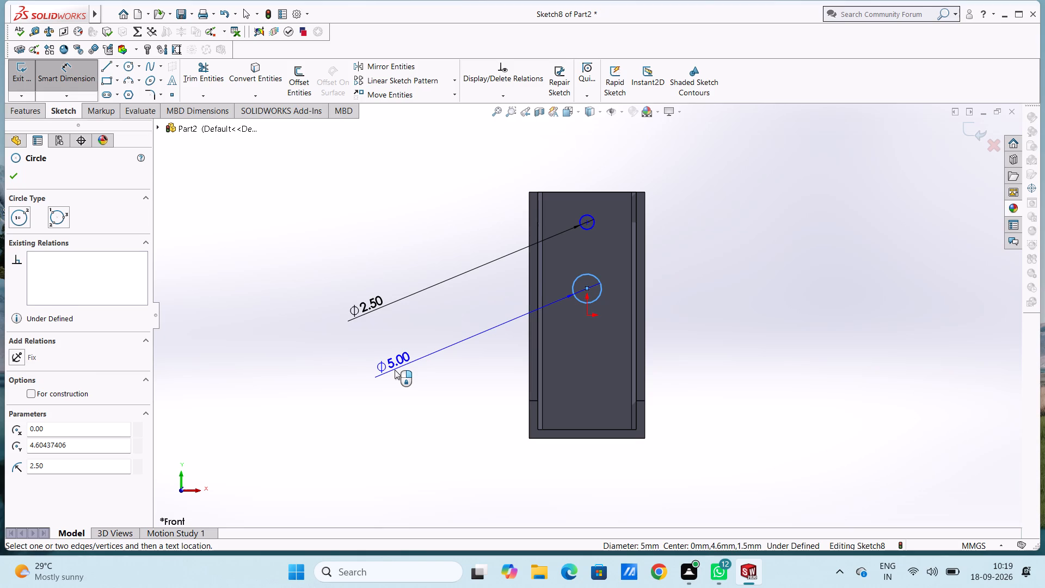
pyautogui.click(395, 370)
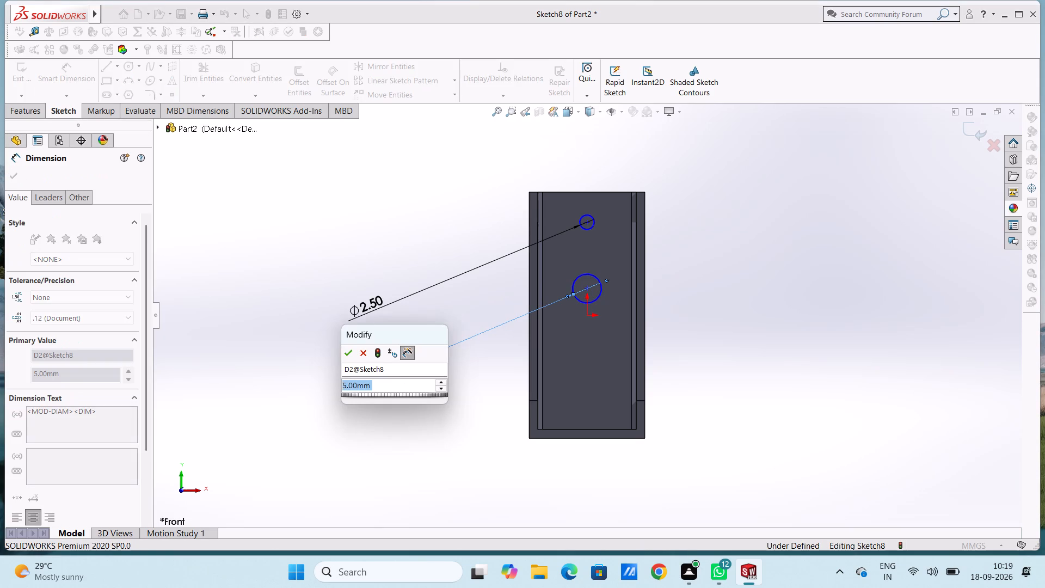
pyautogui.write('2.5')
pyautogui.press('Return')
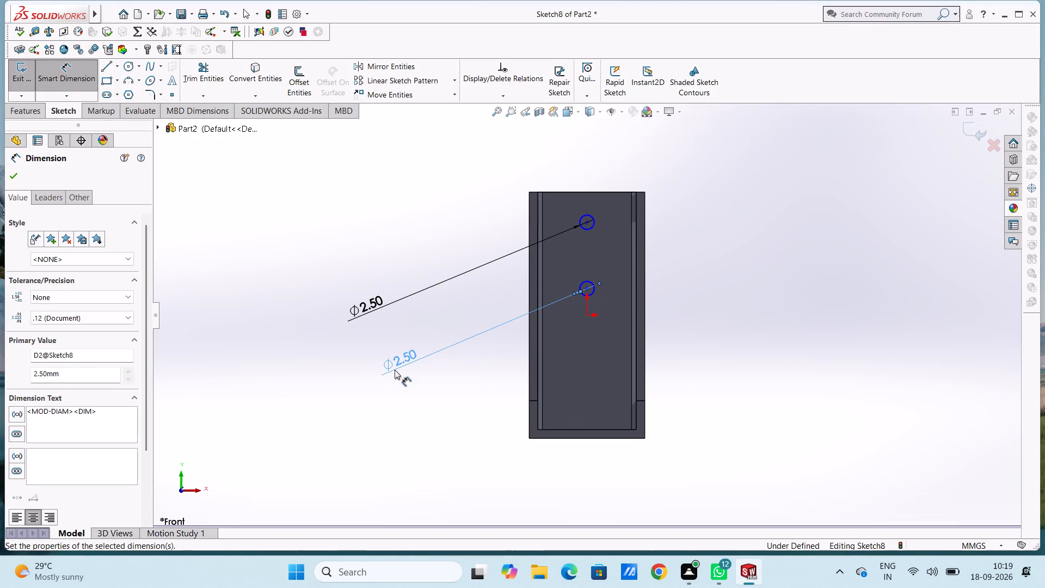
pyautogui.click(392, 223)
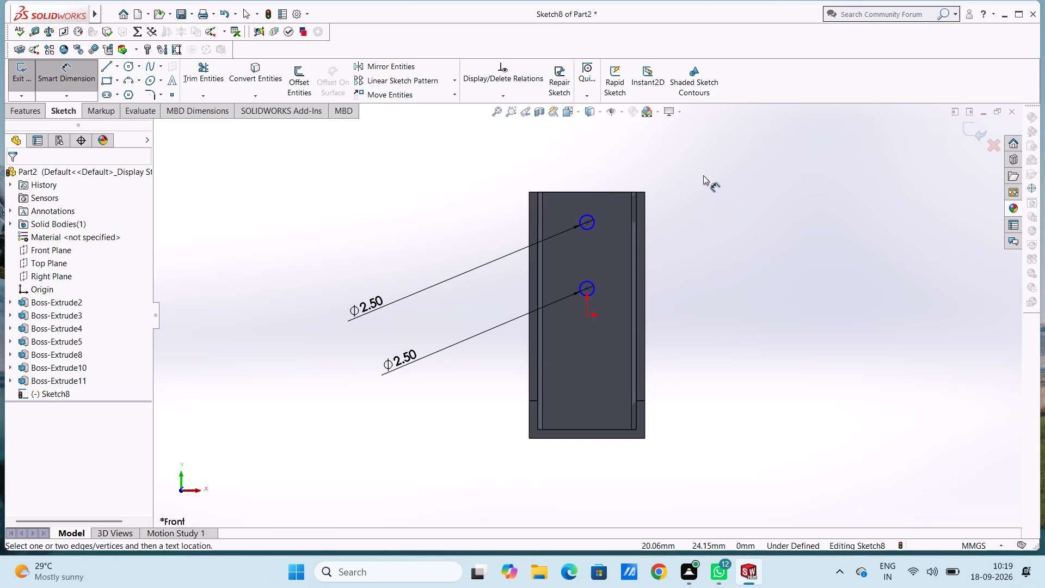
# Dimension the upper circle's centre 7.5 mm below the upright plate's top edge.
pyautogui.scroll(-1, 702, 179)
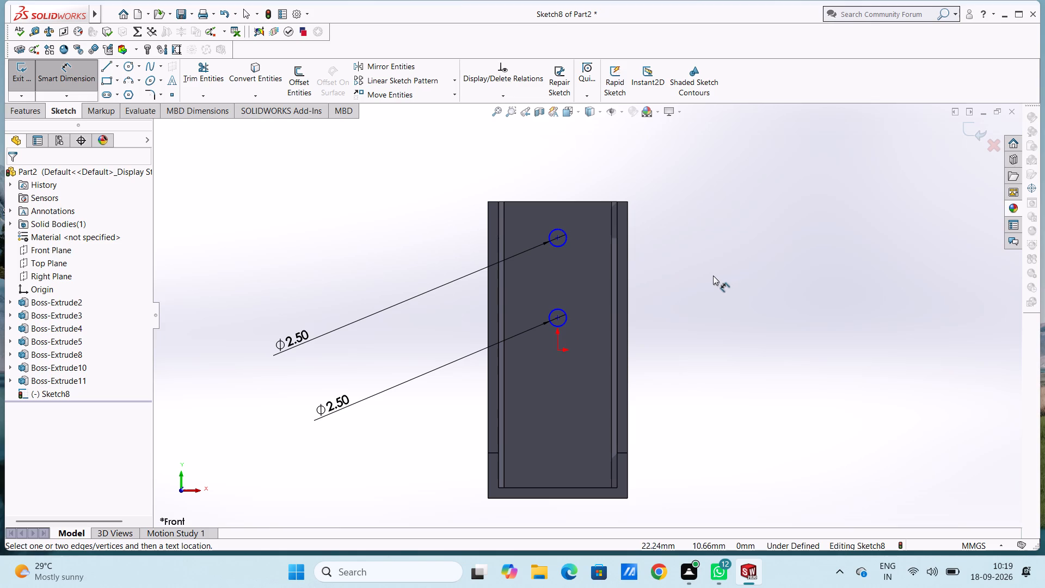
pyautogui.click(560, 238)
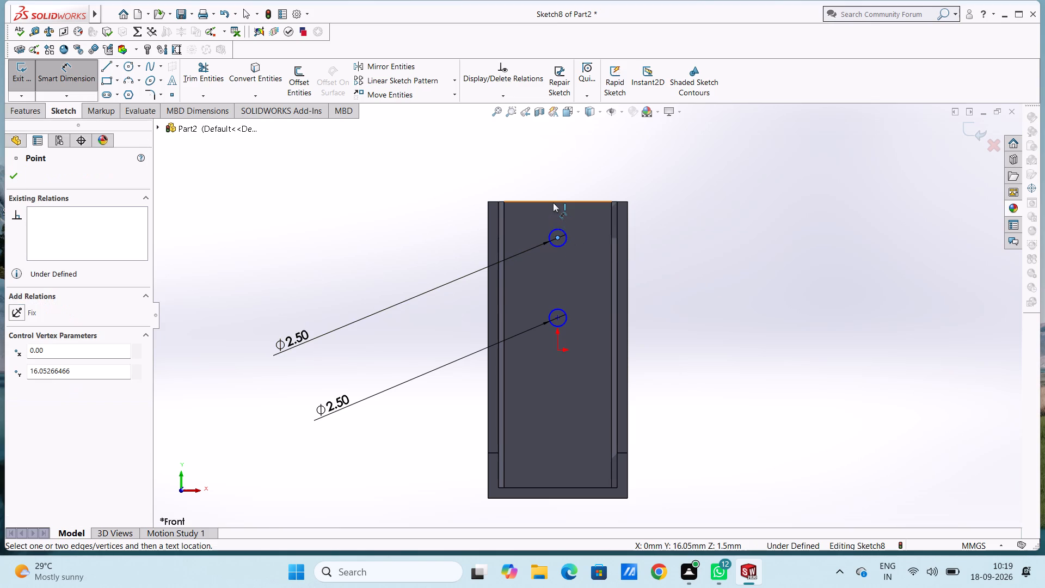
pyautogui.click(553, 203)
pyautogui.click(371, 220)
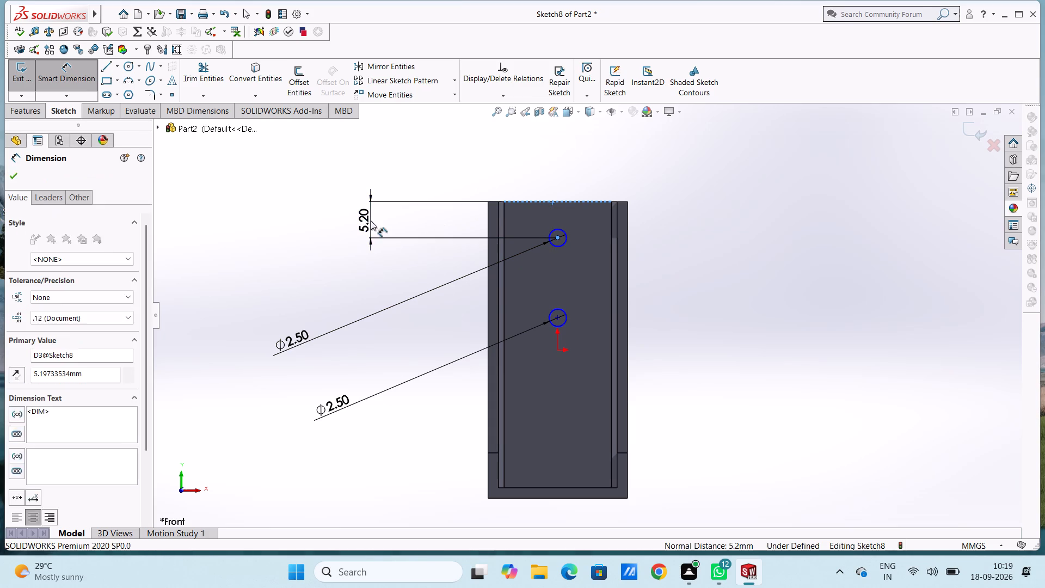
pyautogui.write('7.5')
pyautogui.press('Return')
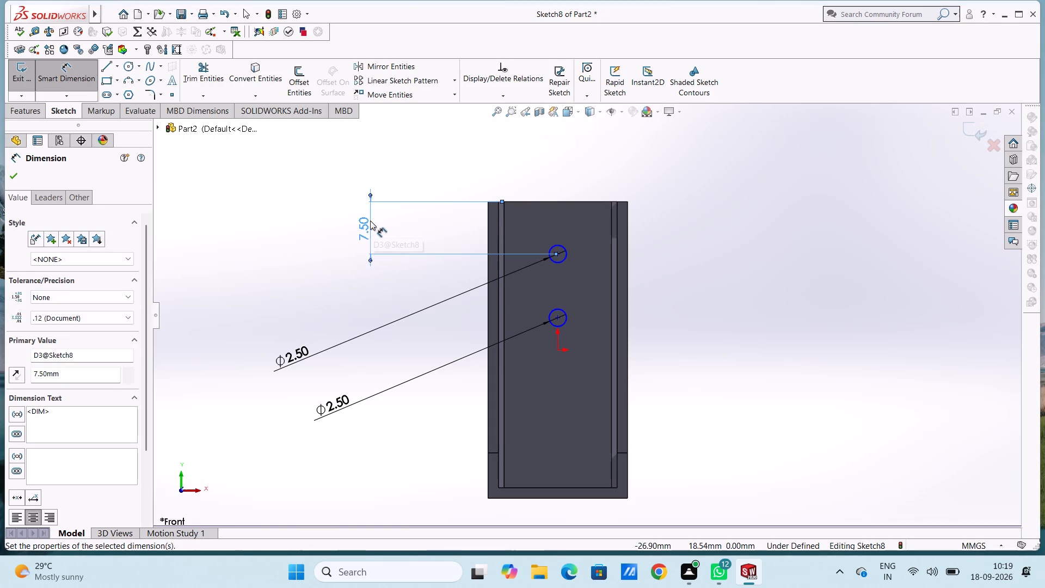
pyautogui.click(336, 255)
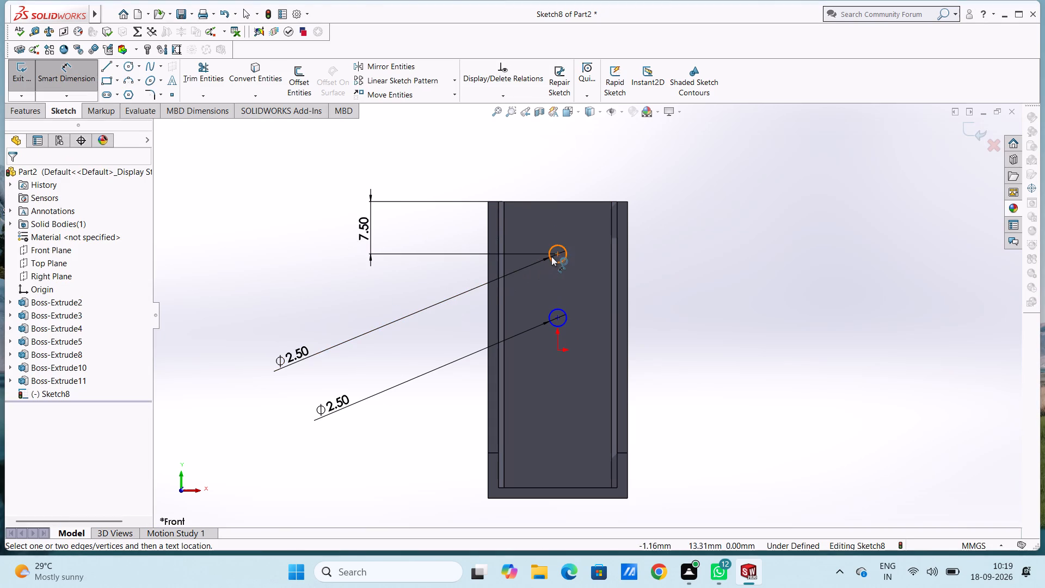
# Set the vertical spacing between the two circle centres to 10 mm.
pyautogui.click(558, 252)
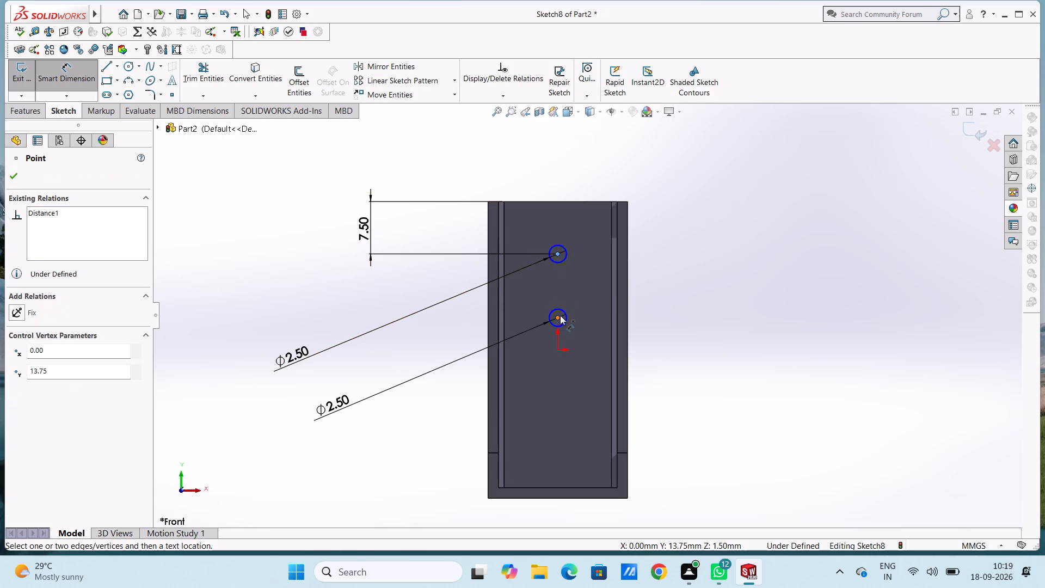
pyautogui.click(560, 315)
pyautogui.click(351, 322)
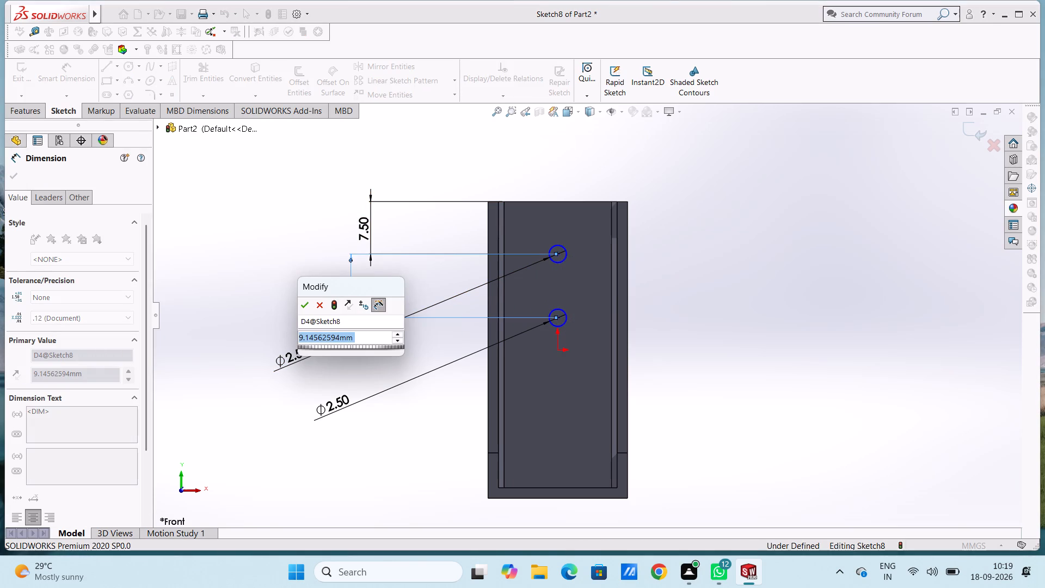
pyautogui.write('10')
pyautogui.press('Return')
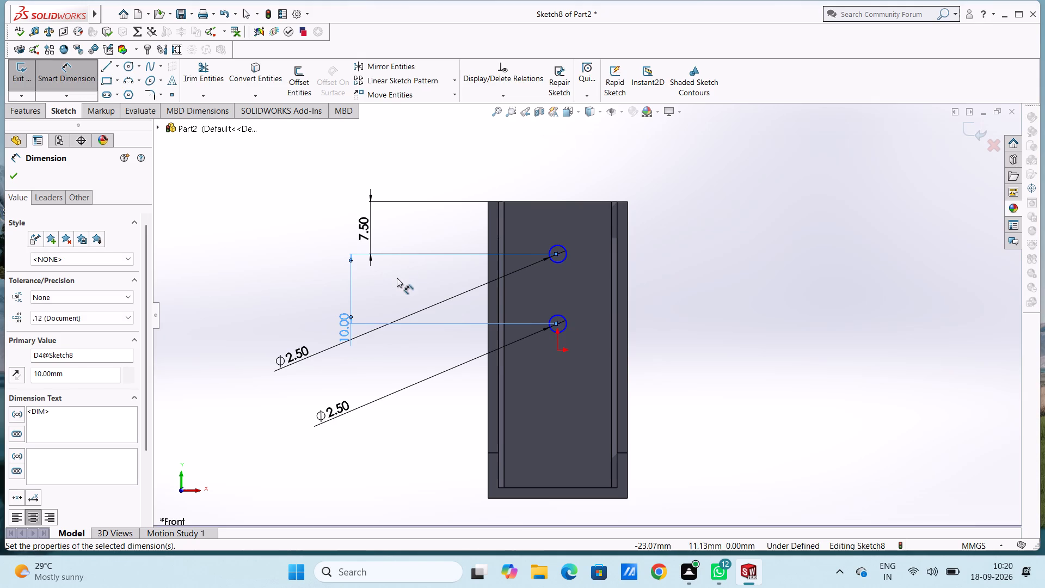
pyautogui.click(399, 279)
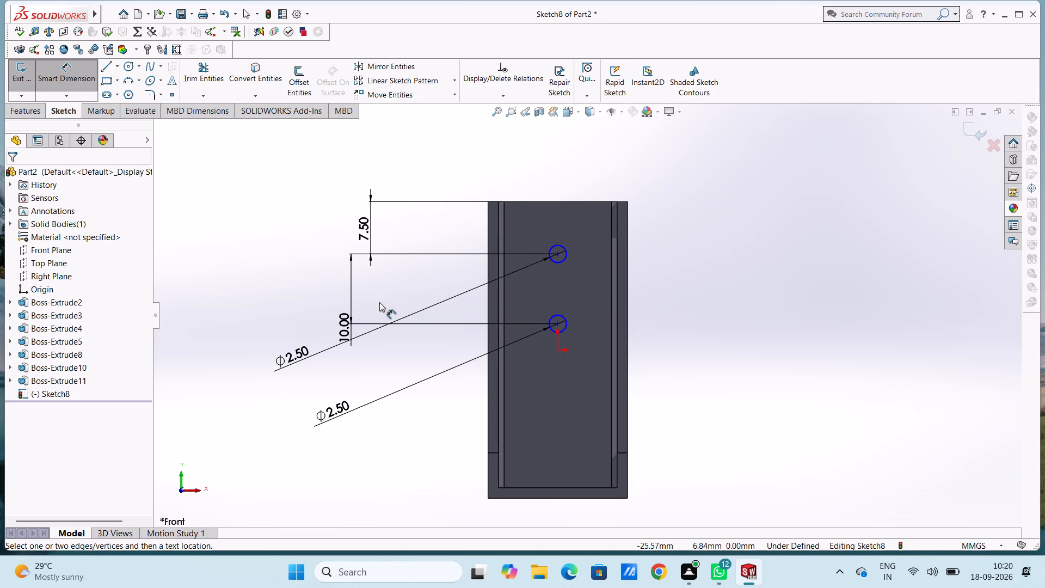
# Dimension the upper circle's centre from the plate's left outer edge, keeping the distance as drawn.
pyautogui.click(489, 267)
pyautogui.click(559, 254)
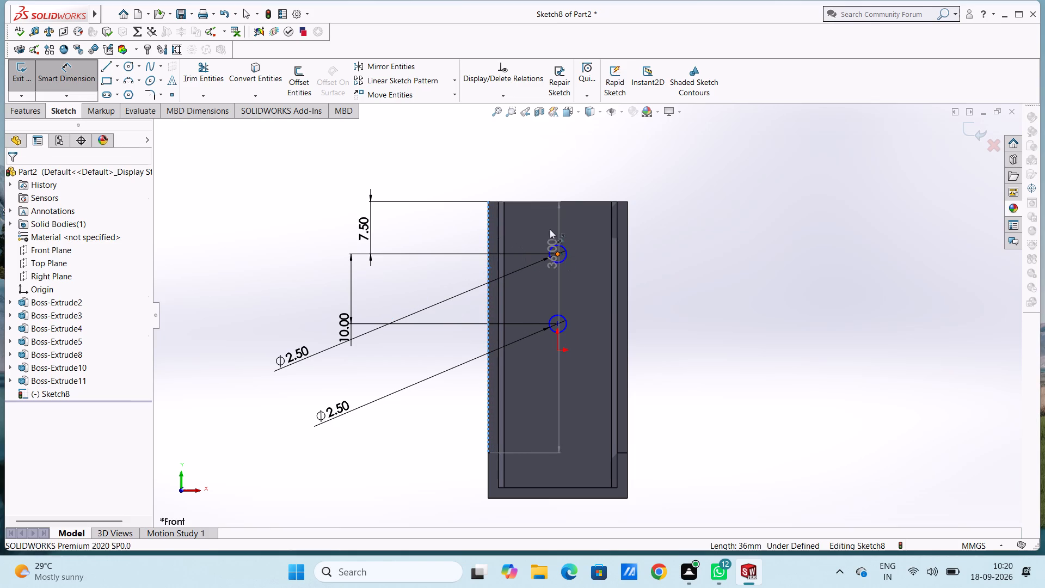
pyautogui.click(547, 152)
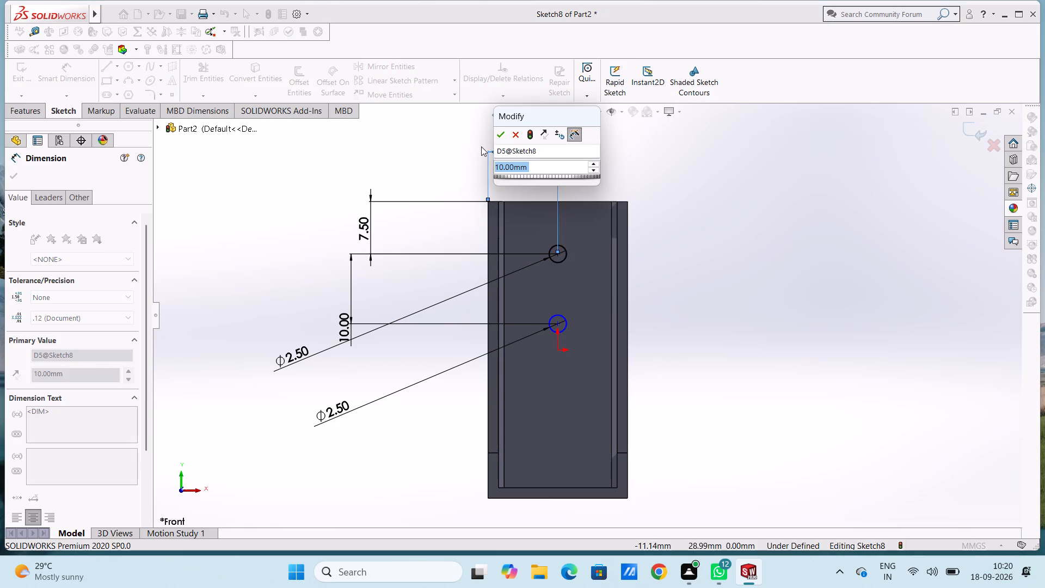
pyautogui.click(503, 137)
pyautogui.click(463, 139)
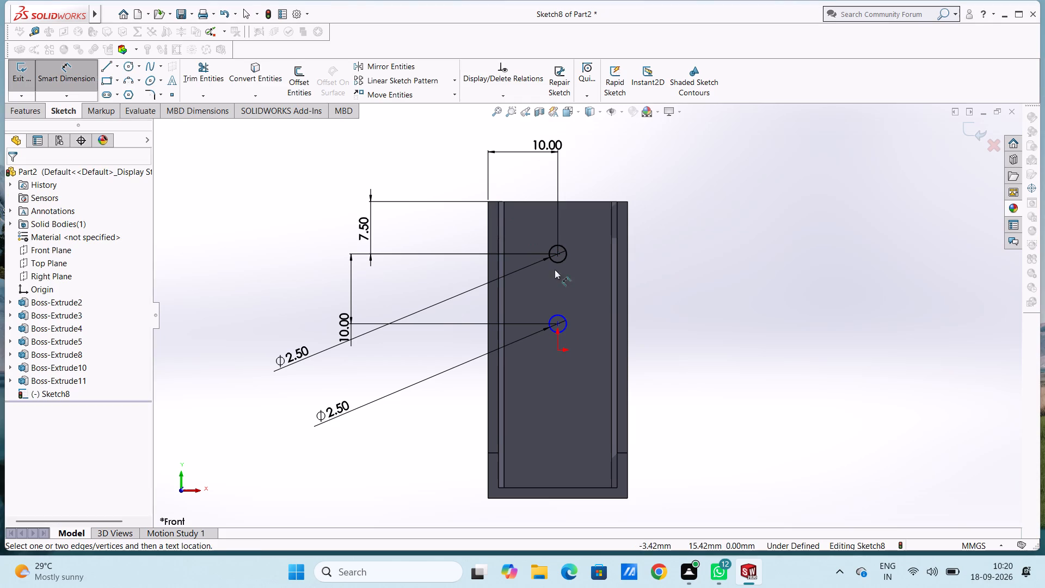
# Dimension the lower circle's centre from the plate's right outer edge, keeping the distance as drawn.
pyautogui.click(555, 323)
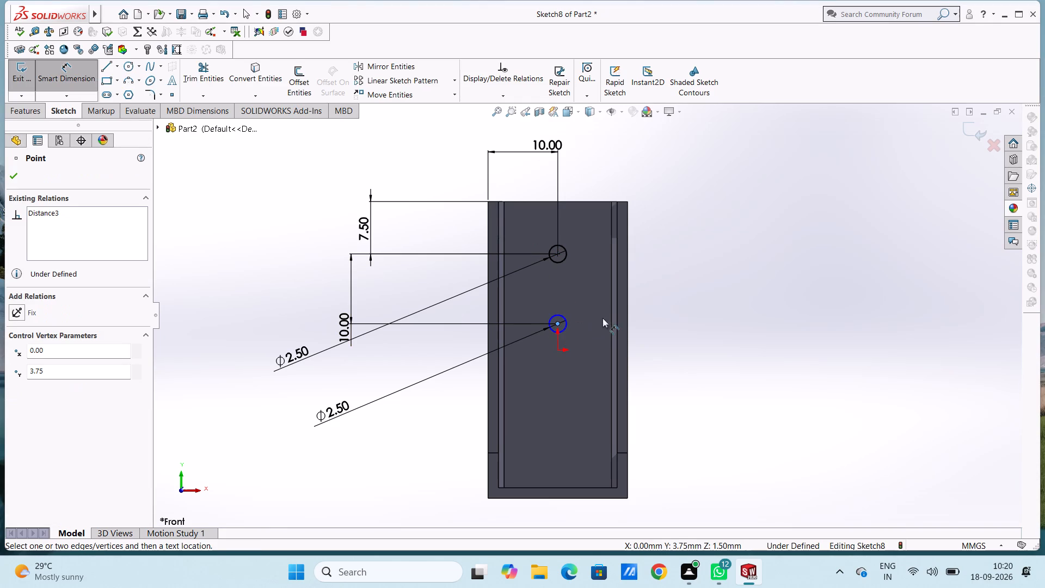
pyautogui.click(629, 314)
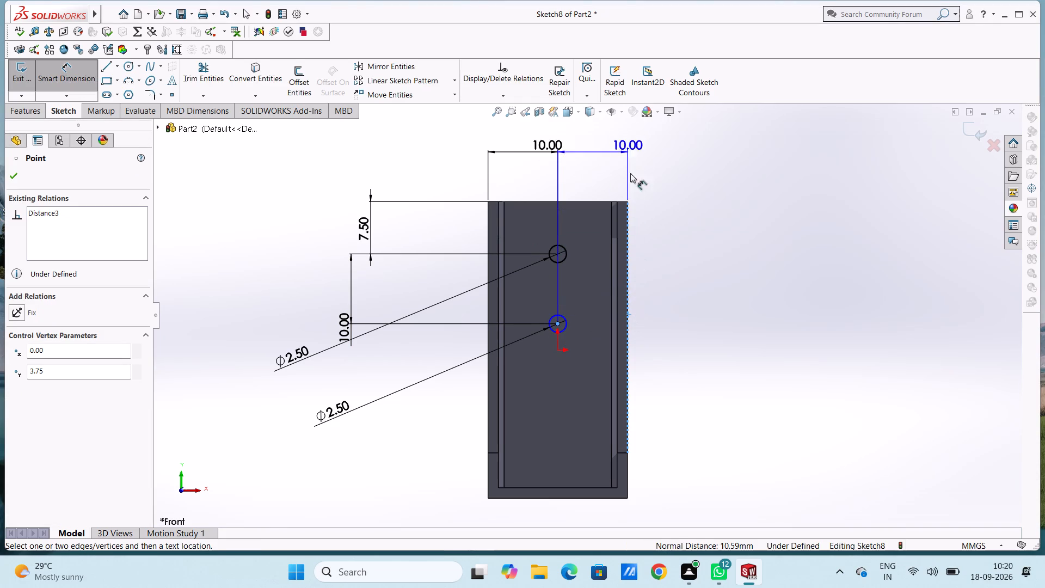
pyautogui.click(634, 450)
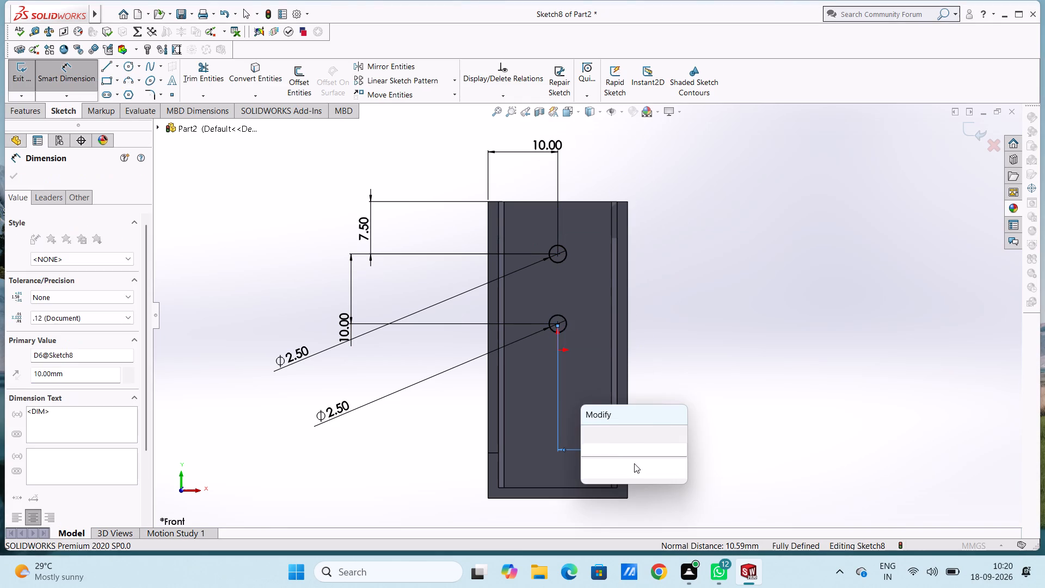
pyautogui.click(586, 436)
pyautogui.click(688, 353)
# Sketch a horizontal midpoint line centred on the origin, extending 3.75 mm to each side.
pyautogui.scroll(-1, 705, 296)
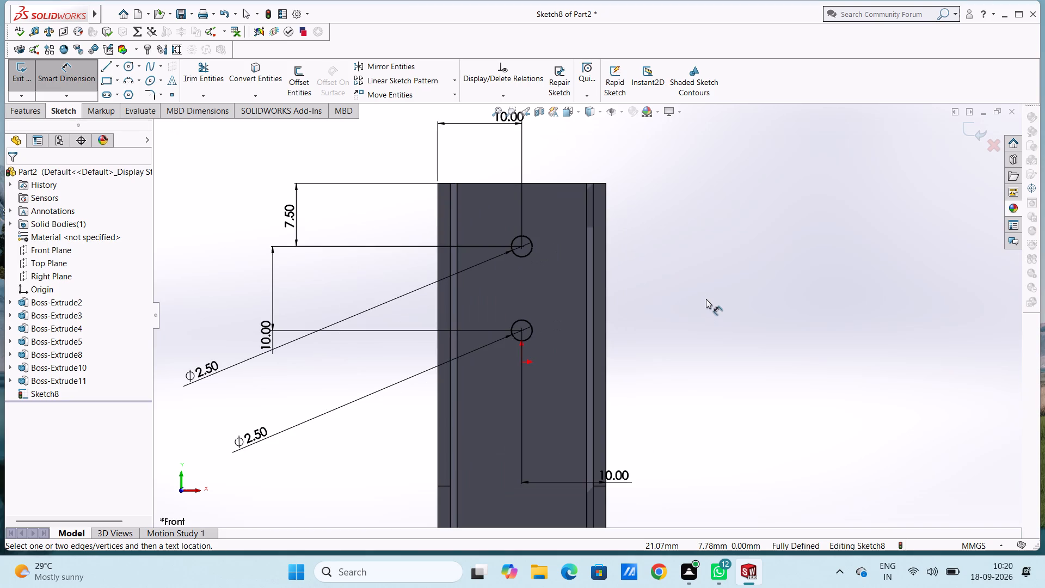
pyautogui.click(73, 72)
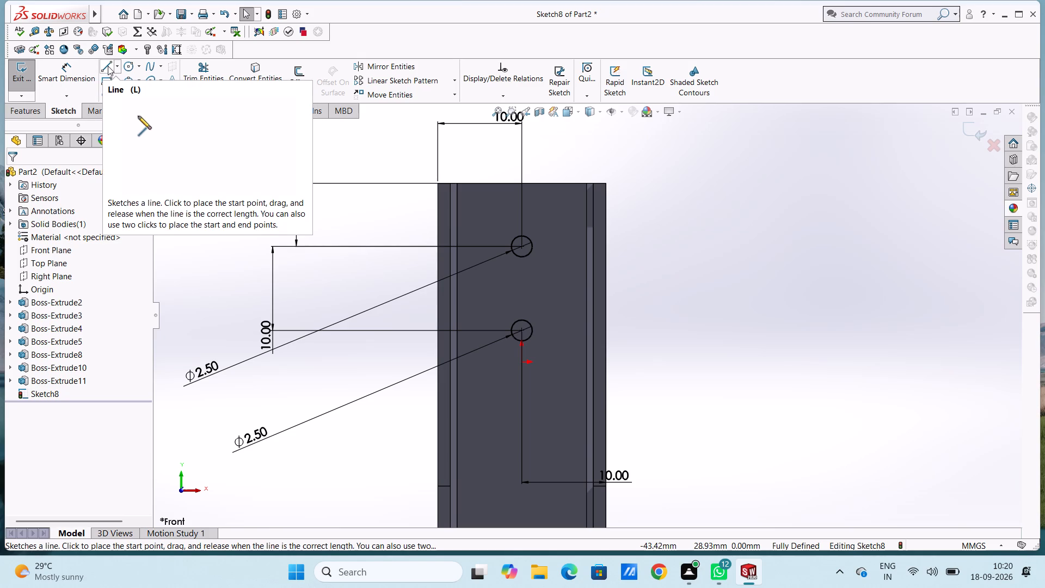
pyautogui.click(105, 82)
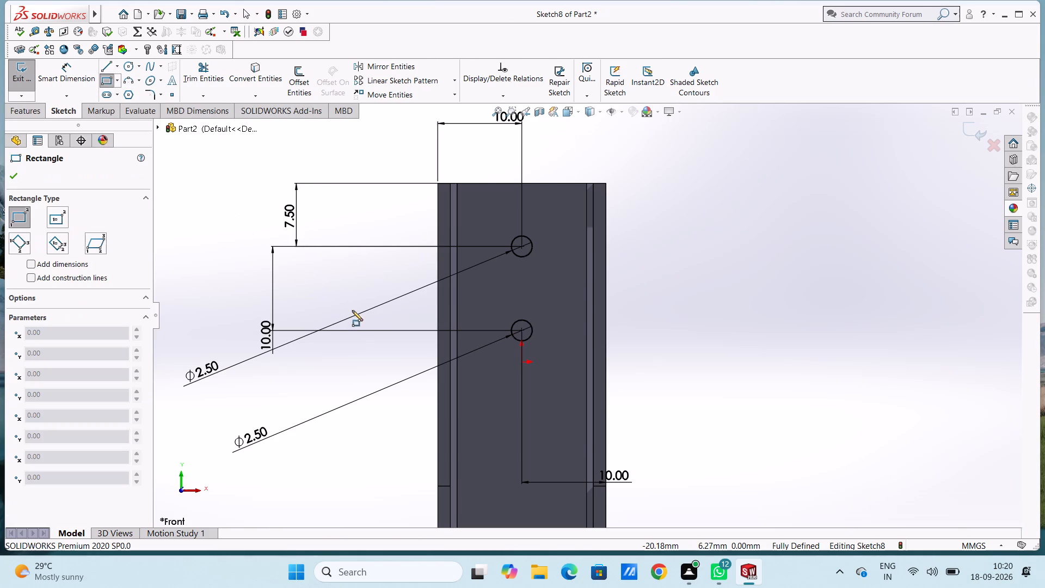
pyautogui.click(118, 67)
pyautogui.click(120, 107)
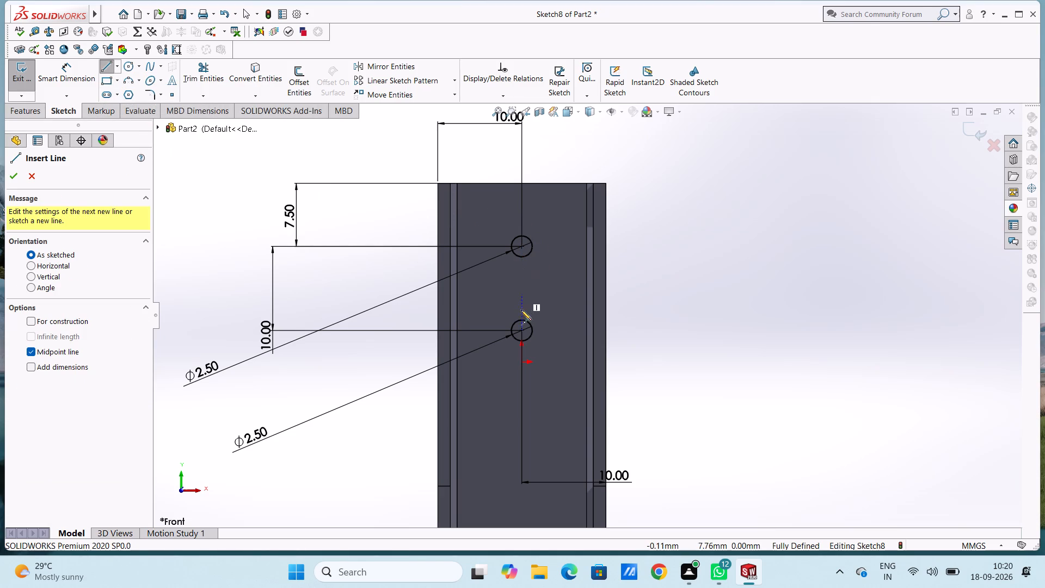
pyautogui.click(521, 363)
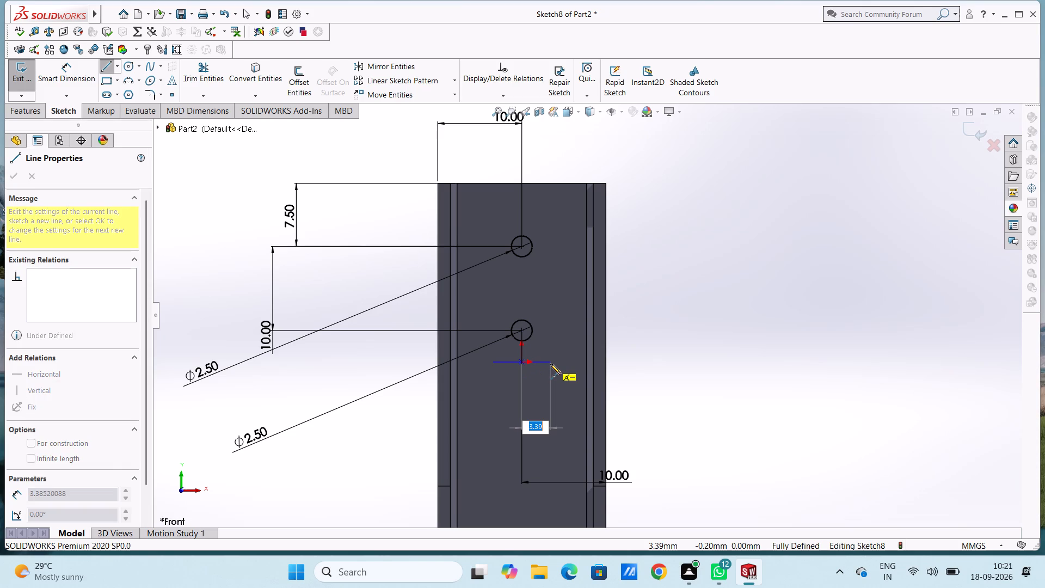
pyautogui.scroll(-1, 550, 364)
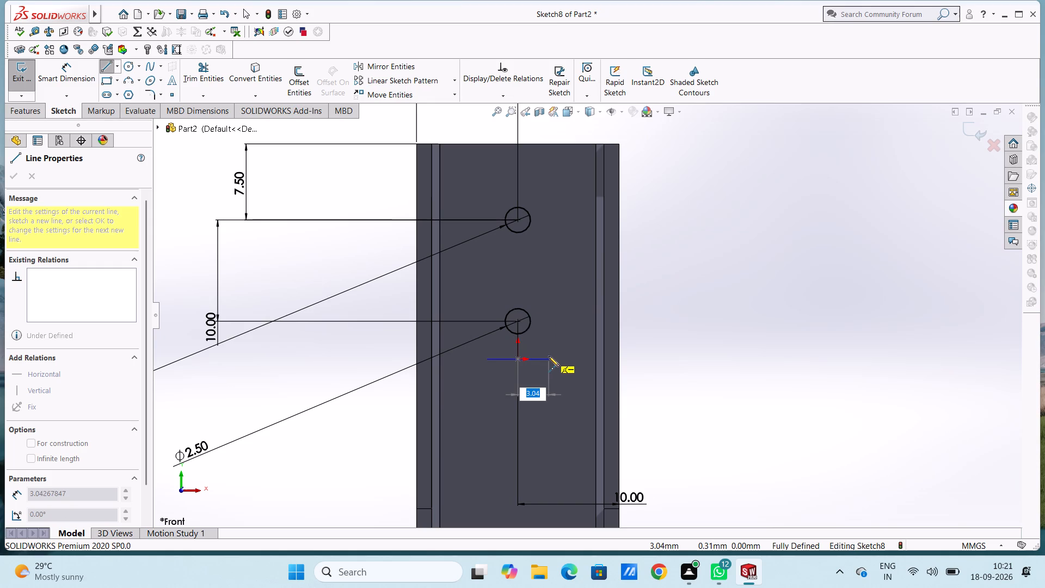
pyautogui.write('3.75')
pyautogui.press('Return')
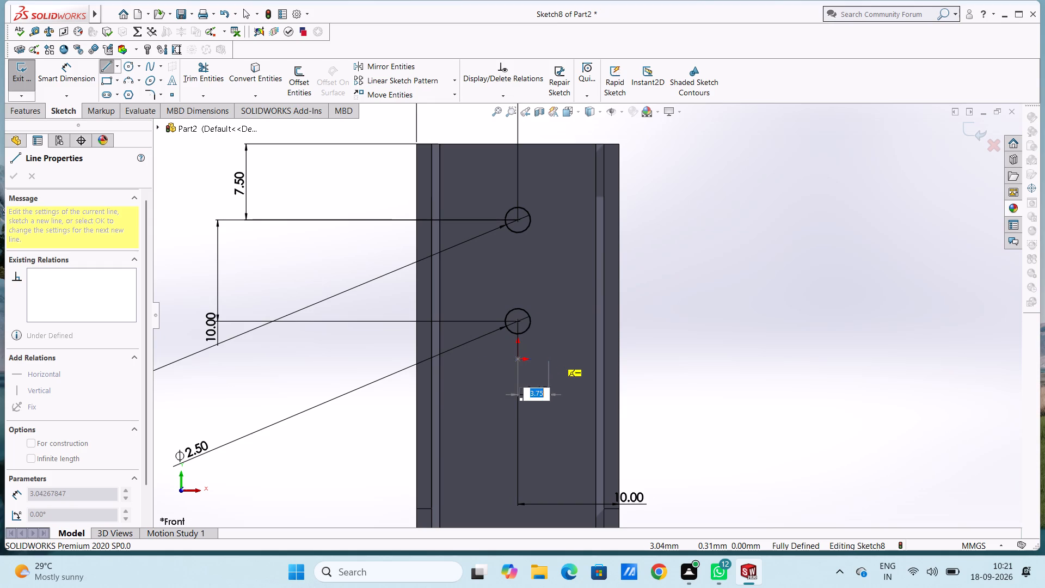
pyautogui.press('Escape')
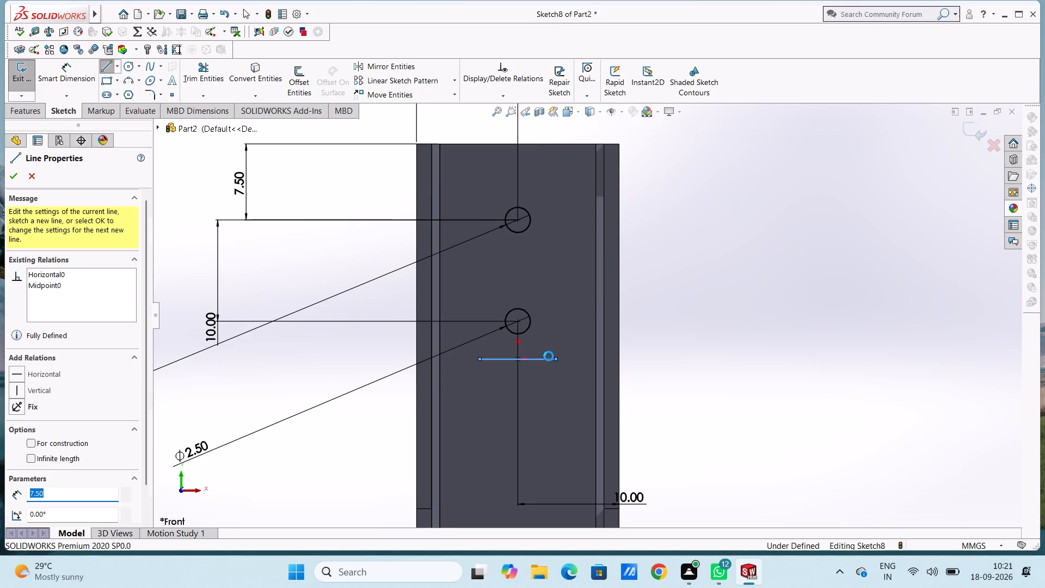
pyautogui.press('Escape')
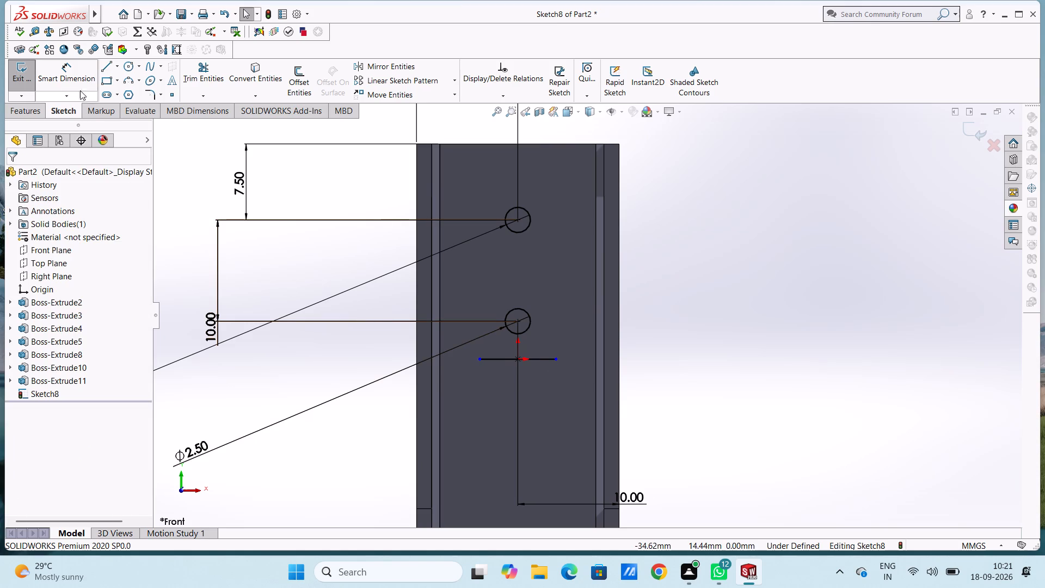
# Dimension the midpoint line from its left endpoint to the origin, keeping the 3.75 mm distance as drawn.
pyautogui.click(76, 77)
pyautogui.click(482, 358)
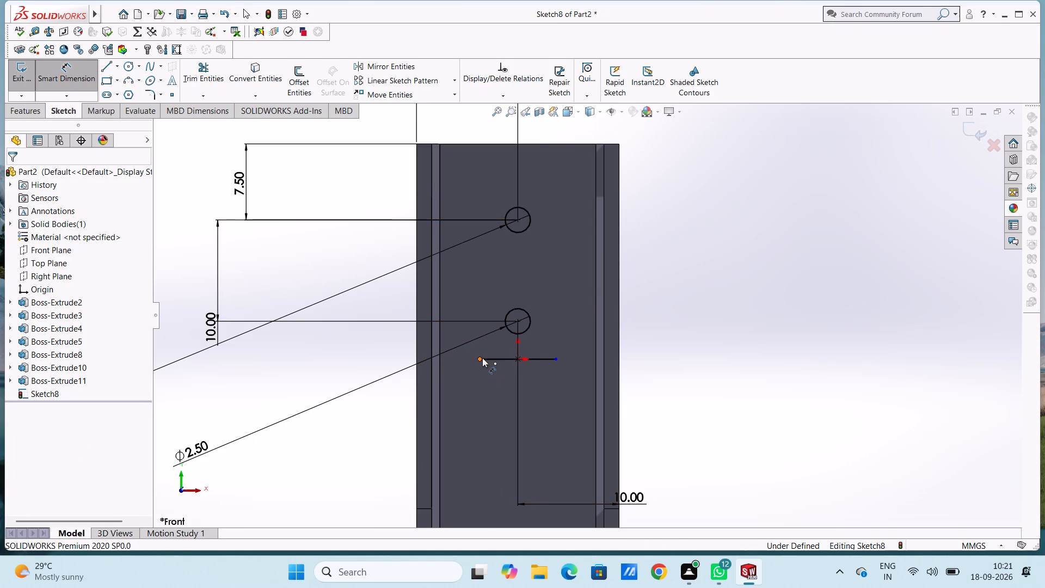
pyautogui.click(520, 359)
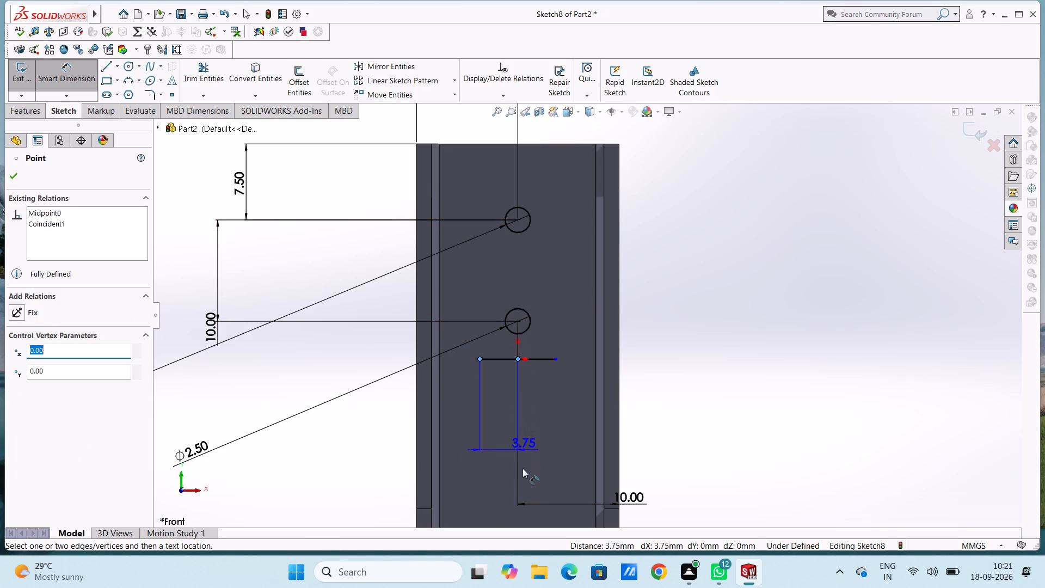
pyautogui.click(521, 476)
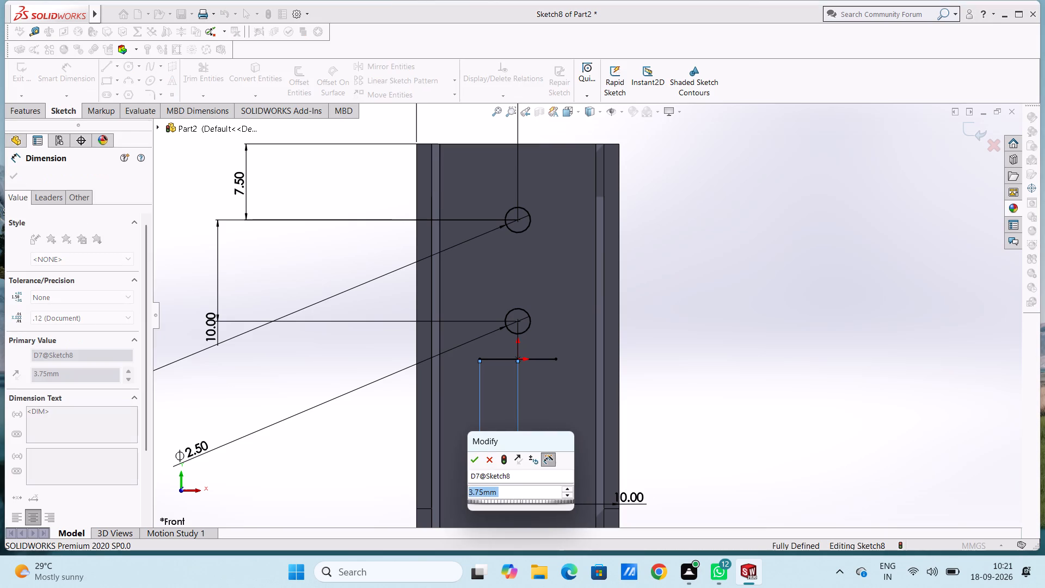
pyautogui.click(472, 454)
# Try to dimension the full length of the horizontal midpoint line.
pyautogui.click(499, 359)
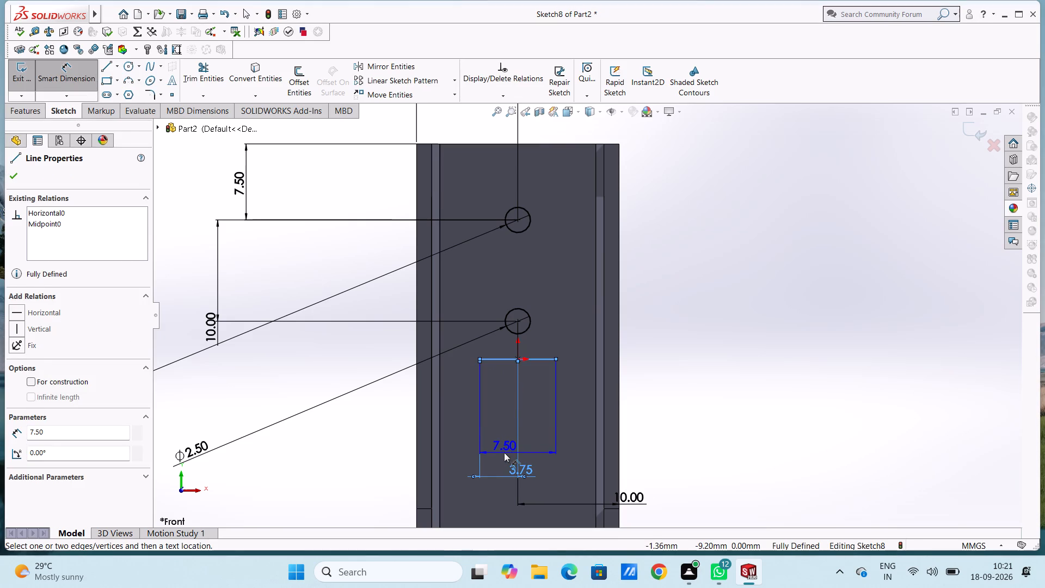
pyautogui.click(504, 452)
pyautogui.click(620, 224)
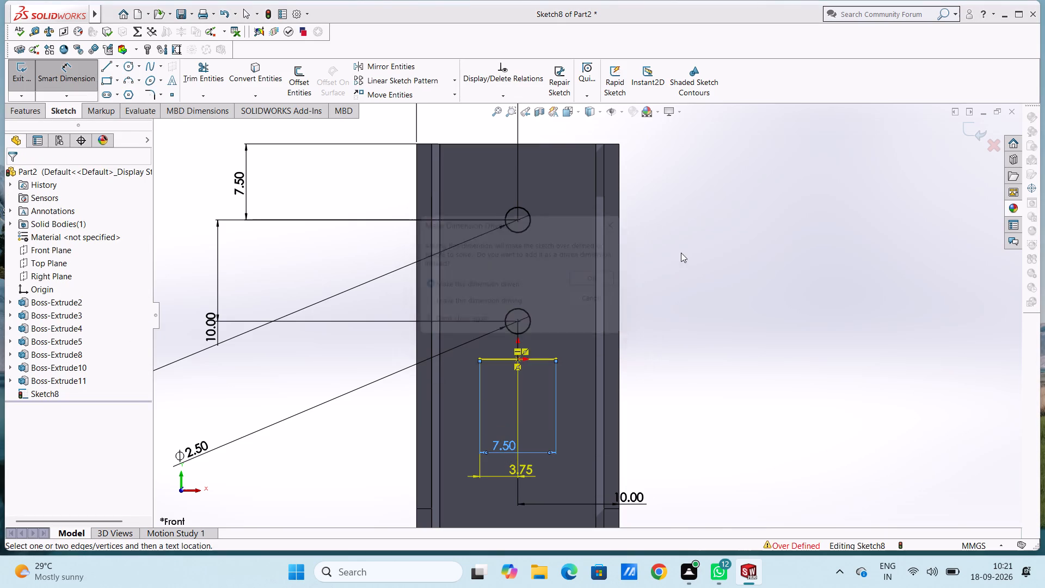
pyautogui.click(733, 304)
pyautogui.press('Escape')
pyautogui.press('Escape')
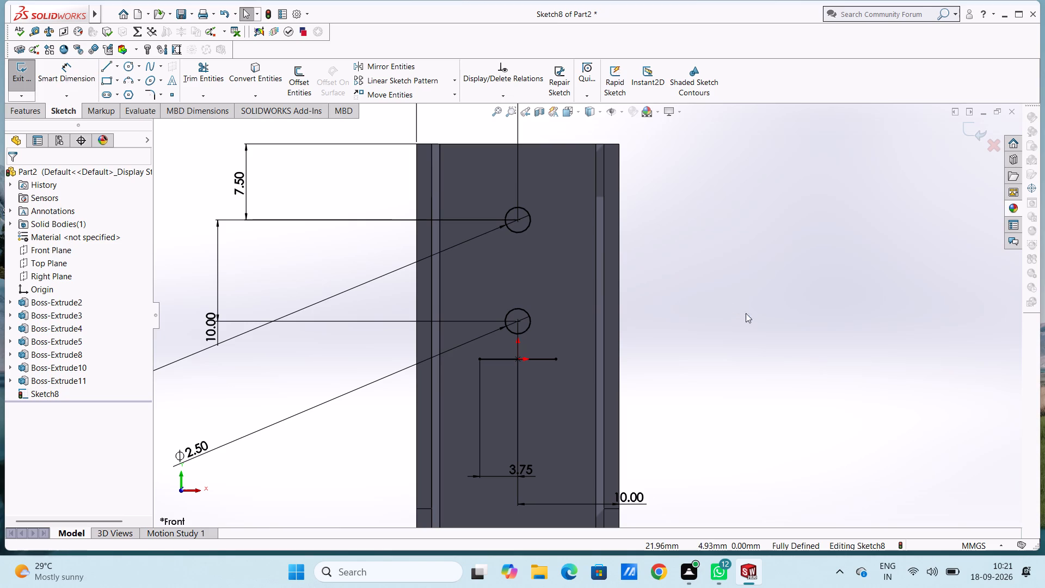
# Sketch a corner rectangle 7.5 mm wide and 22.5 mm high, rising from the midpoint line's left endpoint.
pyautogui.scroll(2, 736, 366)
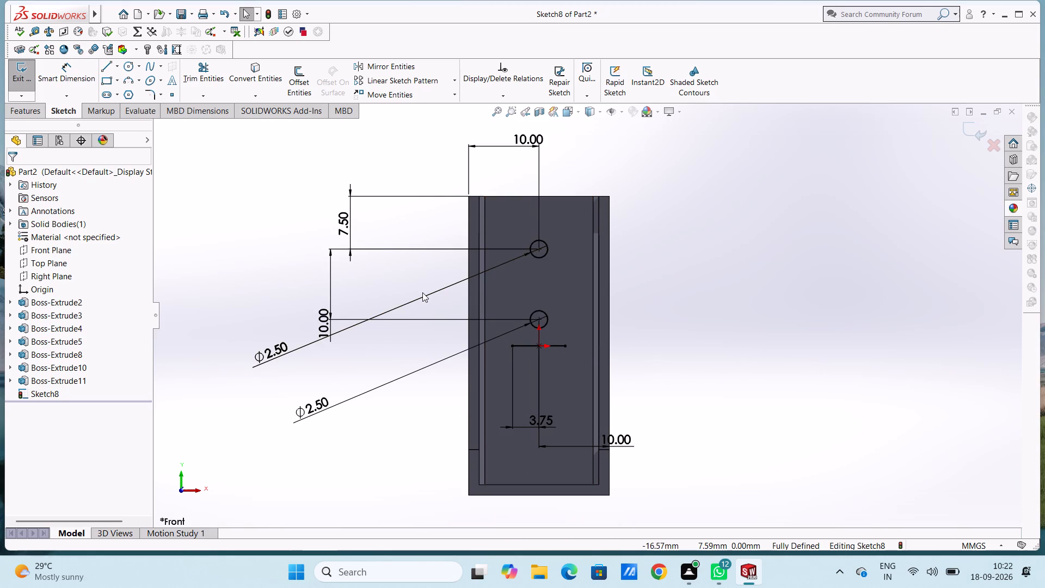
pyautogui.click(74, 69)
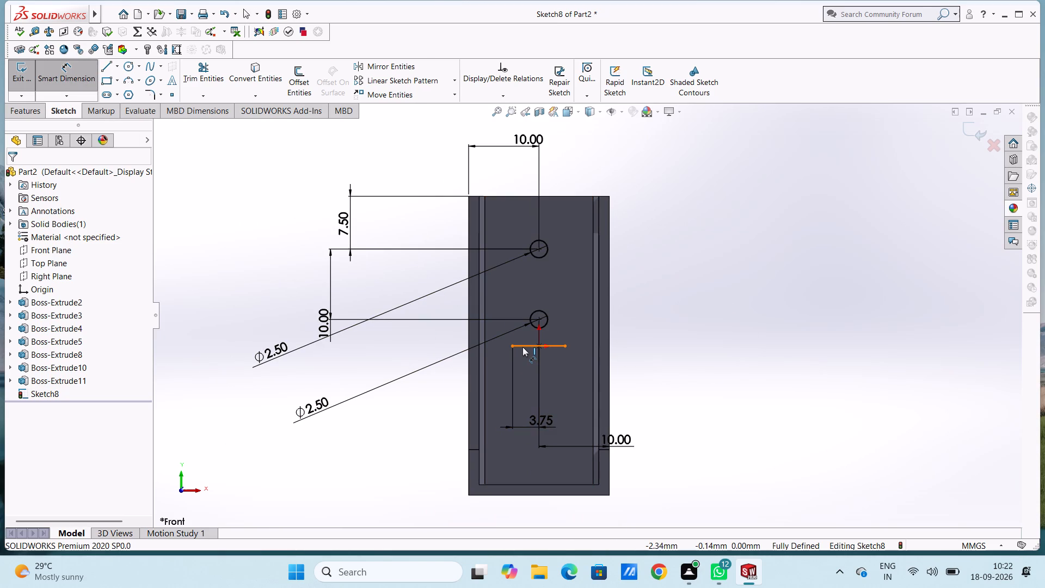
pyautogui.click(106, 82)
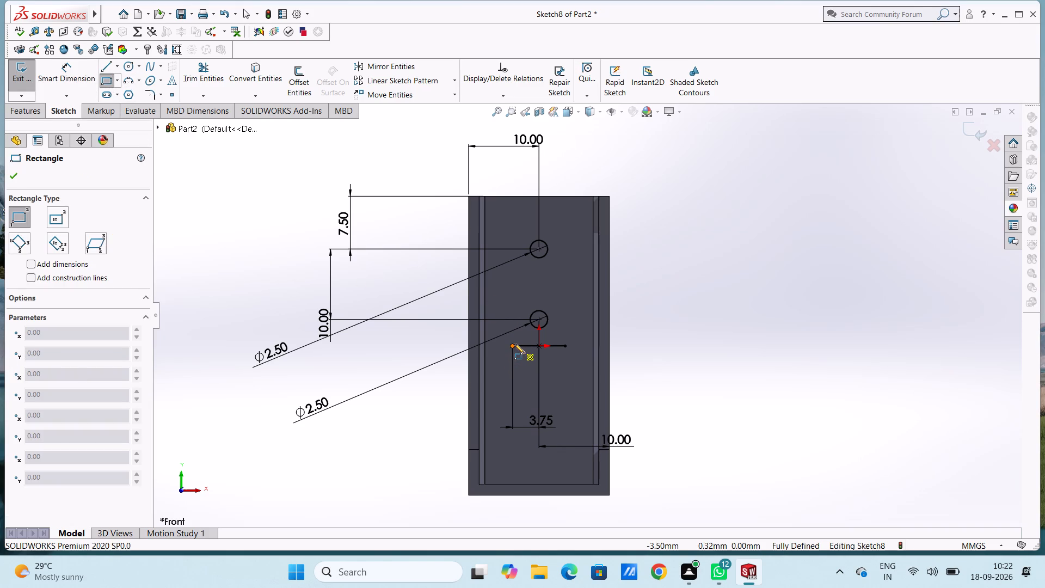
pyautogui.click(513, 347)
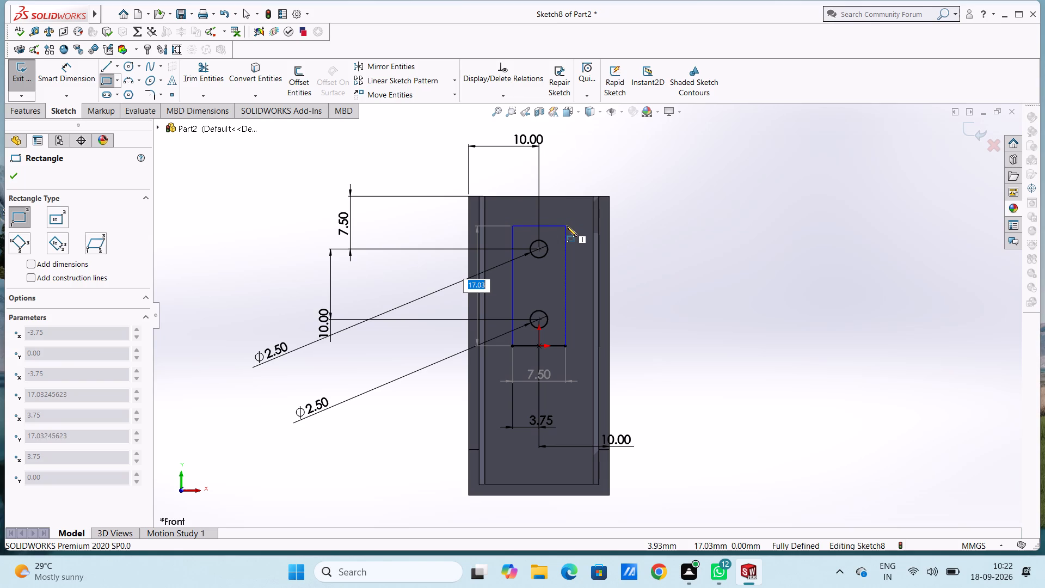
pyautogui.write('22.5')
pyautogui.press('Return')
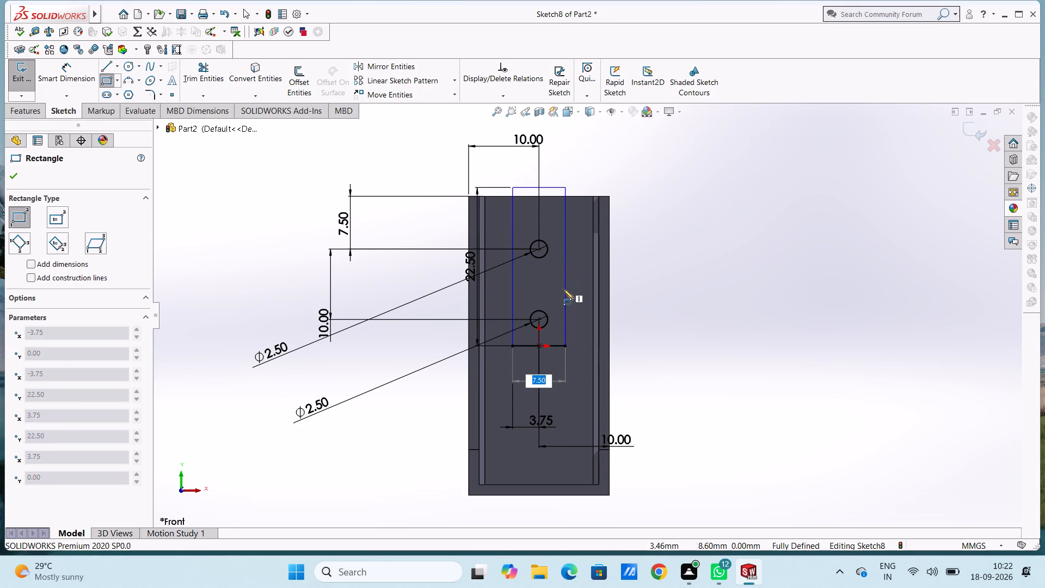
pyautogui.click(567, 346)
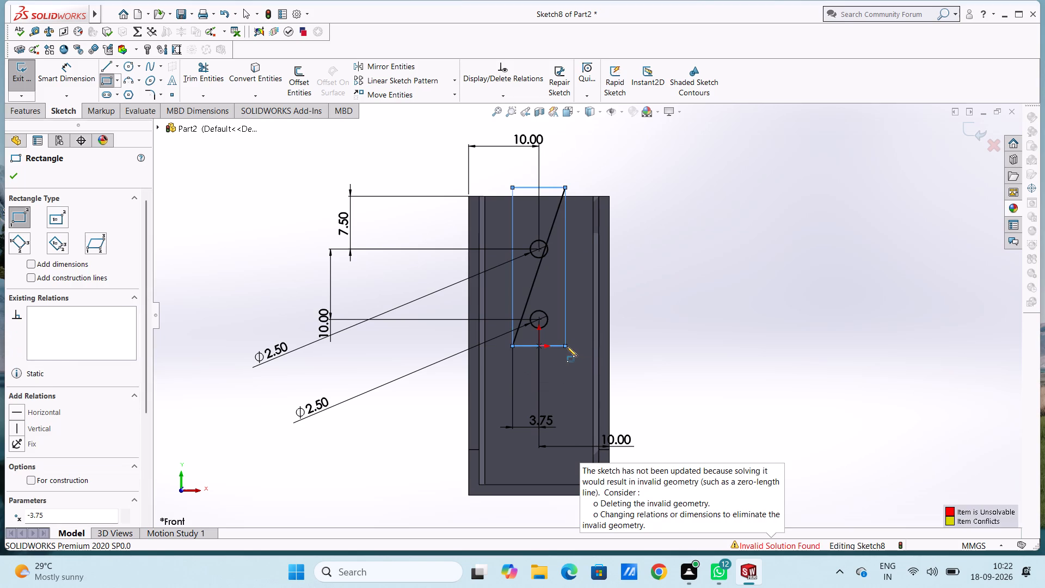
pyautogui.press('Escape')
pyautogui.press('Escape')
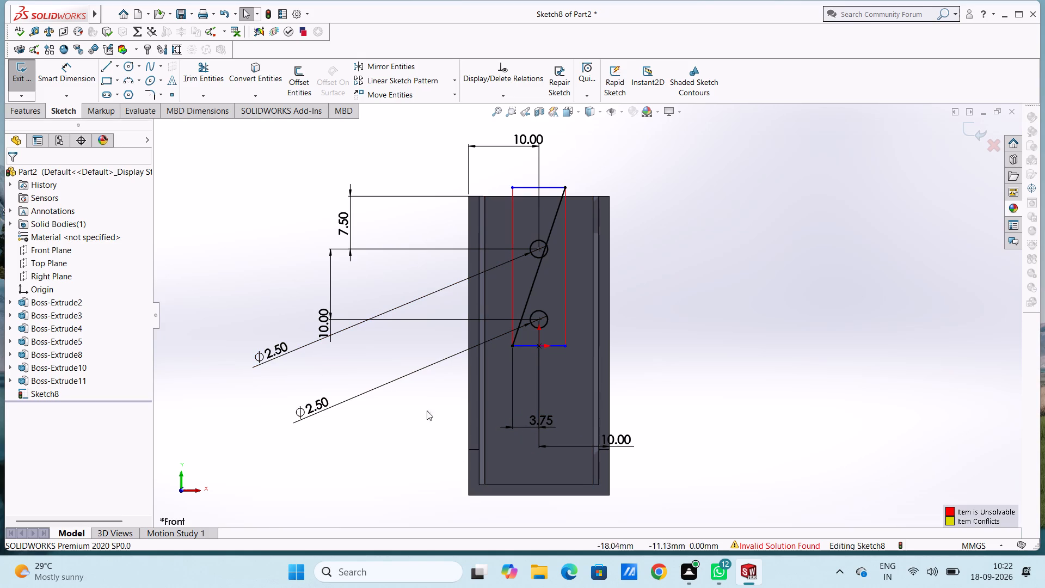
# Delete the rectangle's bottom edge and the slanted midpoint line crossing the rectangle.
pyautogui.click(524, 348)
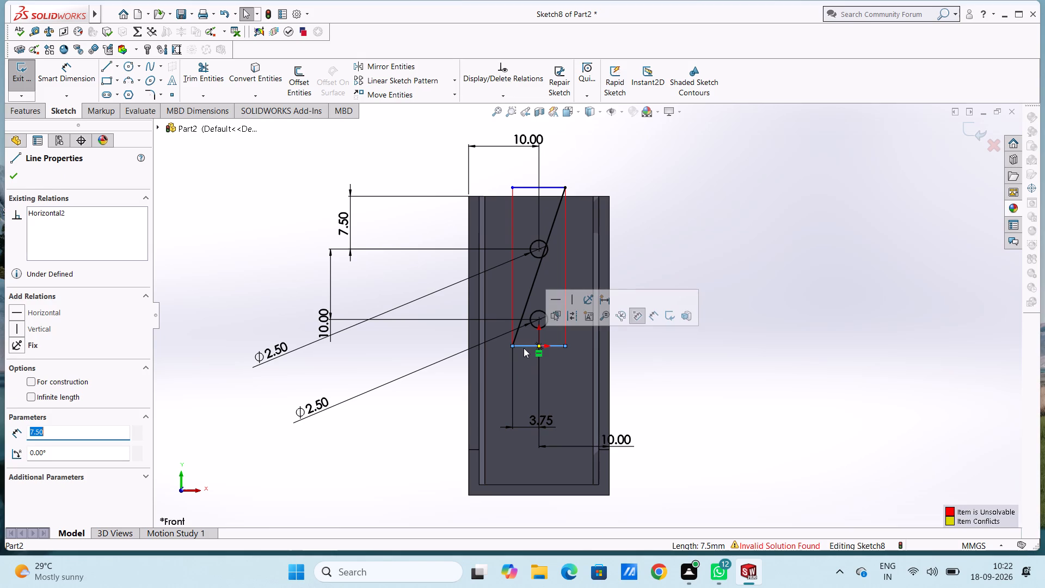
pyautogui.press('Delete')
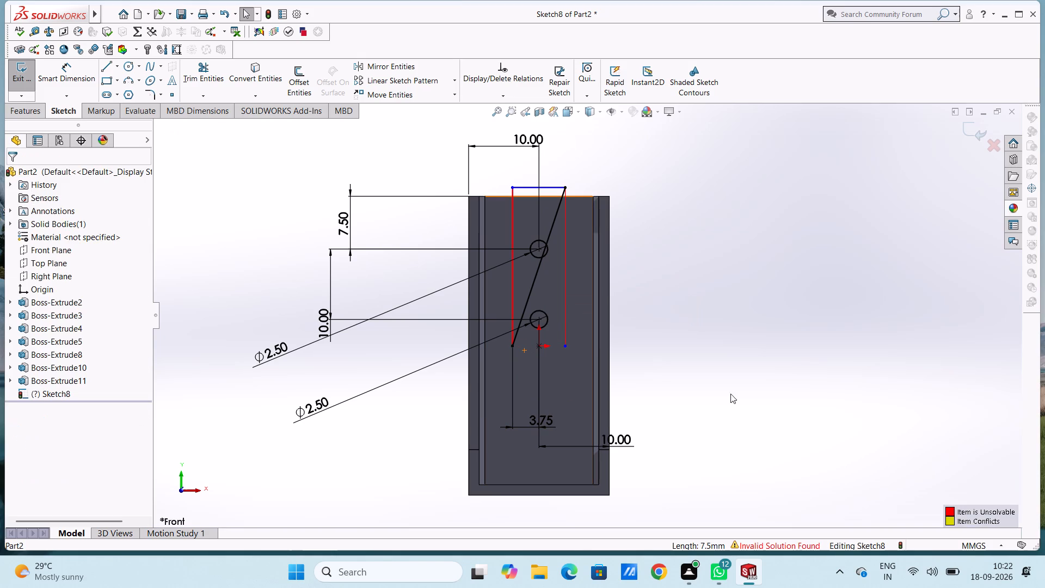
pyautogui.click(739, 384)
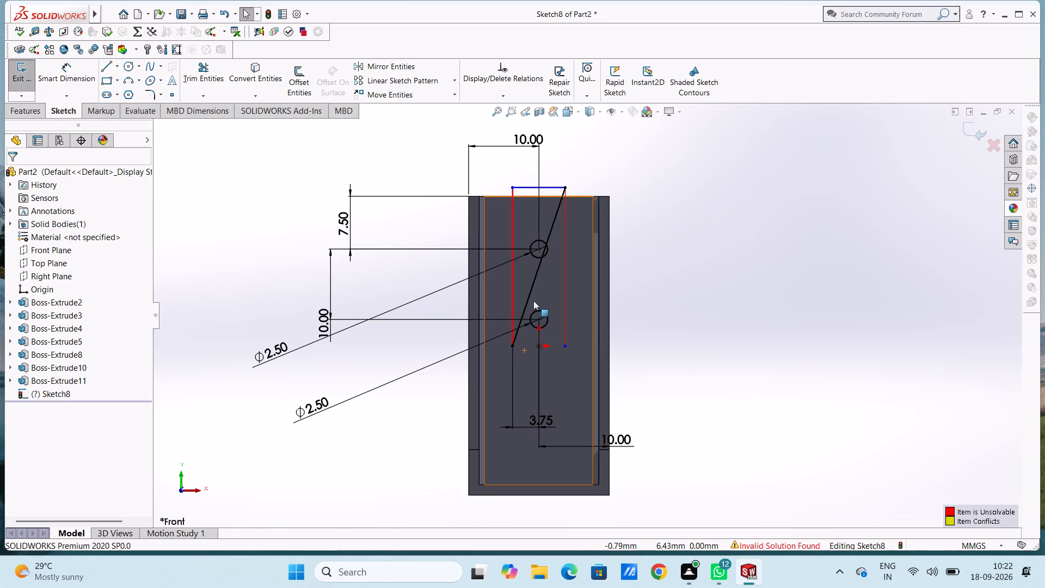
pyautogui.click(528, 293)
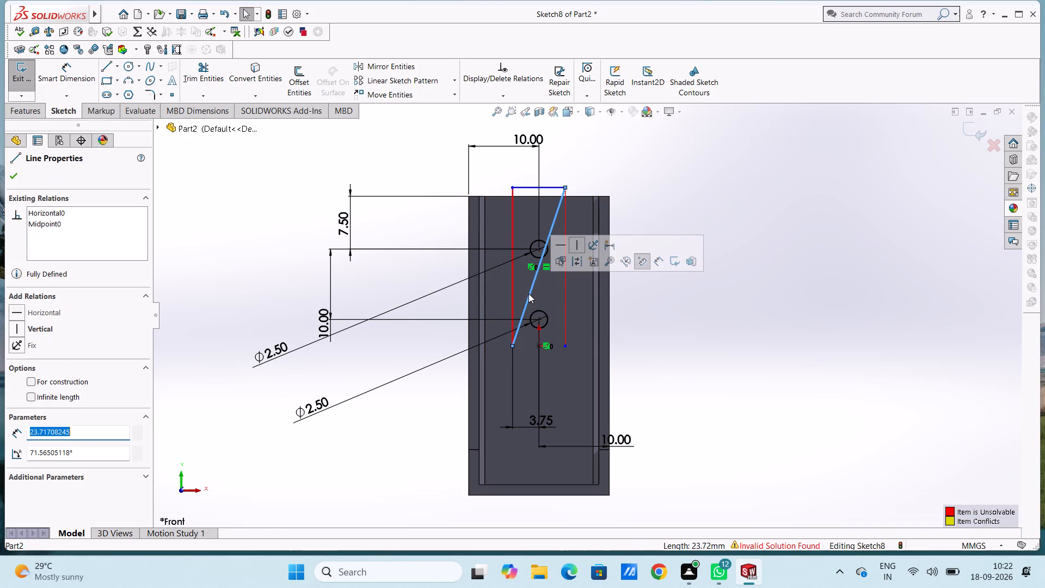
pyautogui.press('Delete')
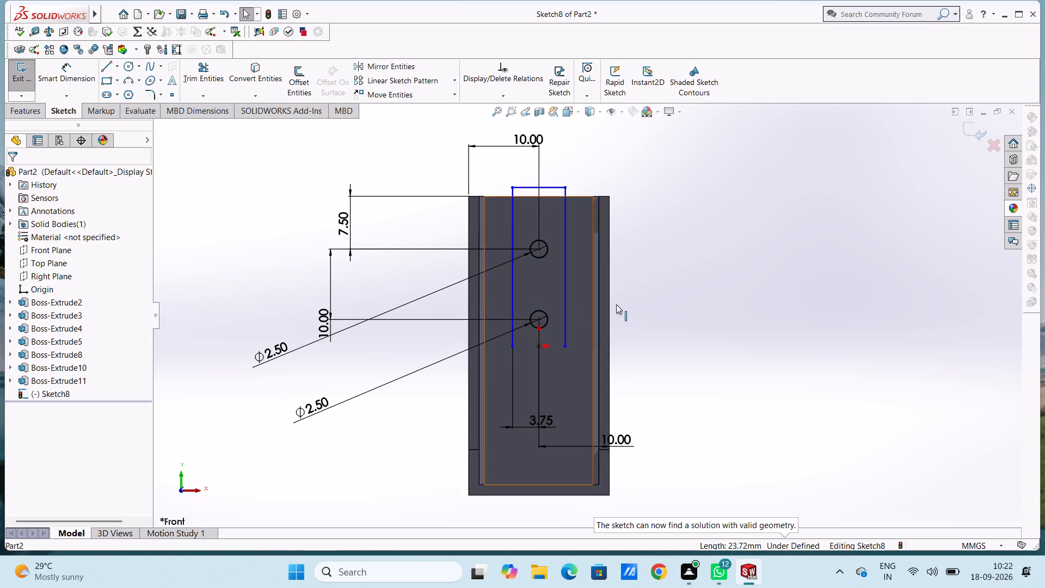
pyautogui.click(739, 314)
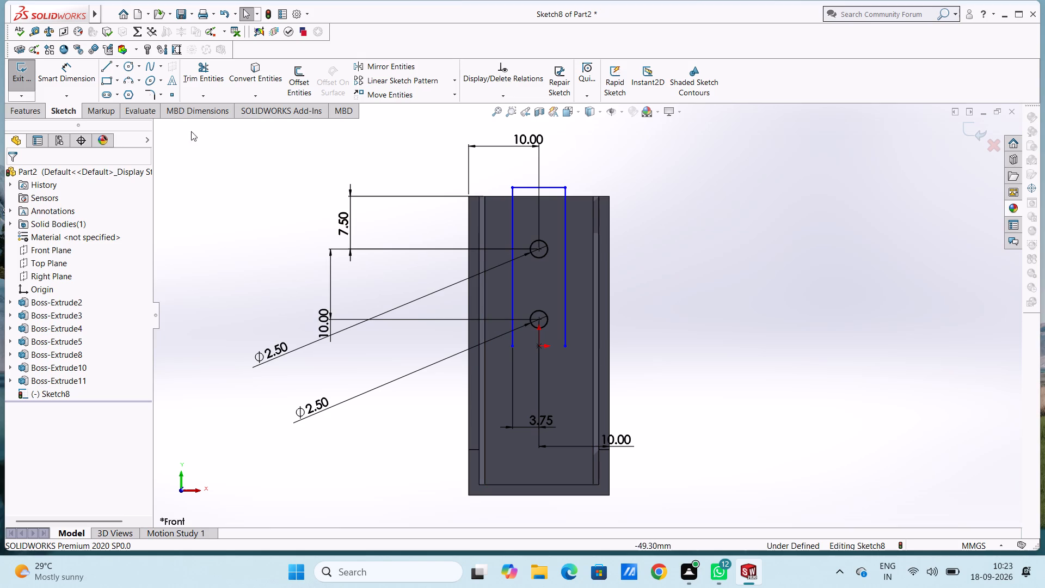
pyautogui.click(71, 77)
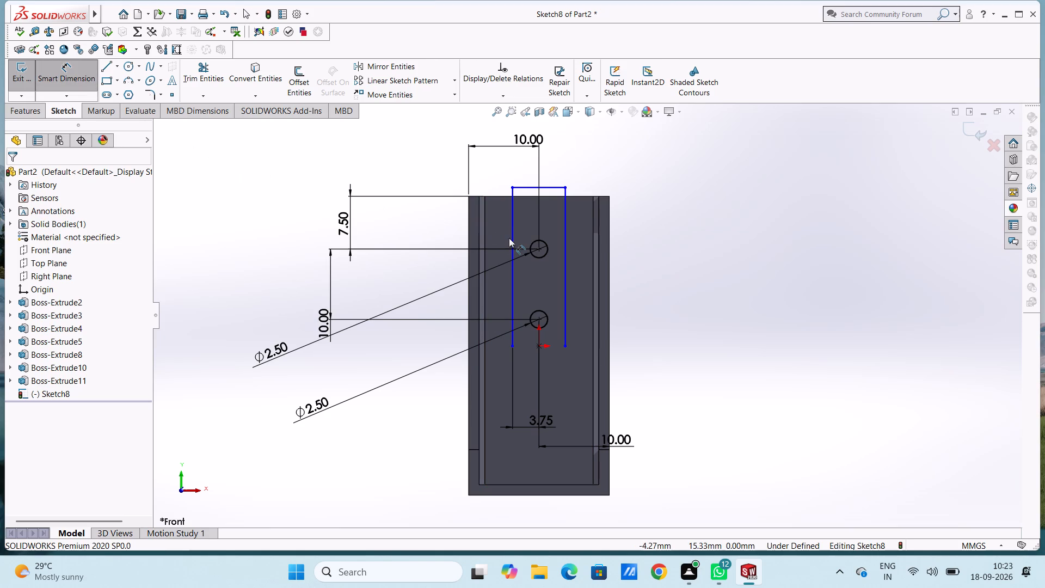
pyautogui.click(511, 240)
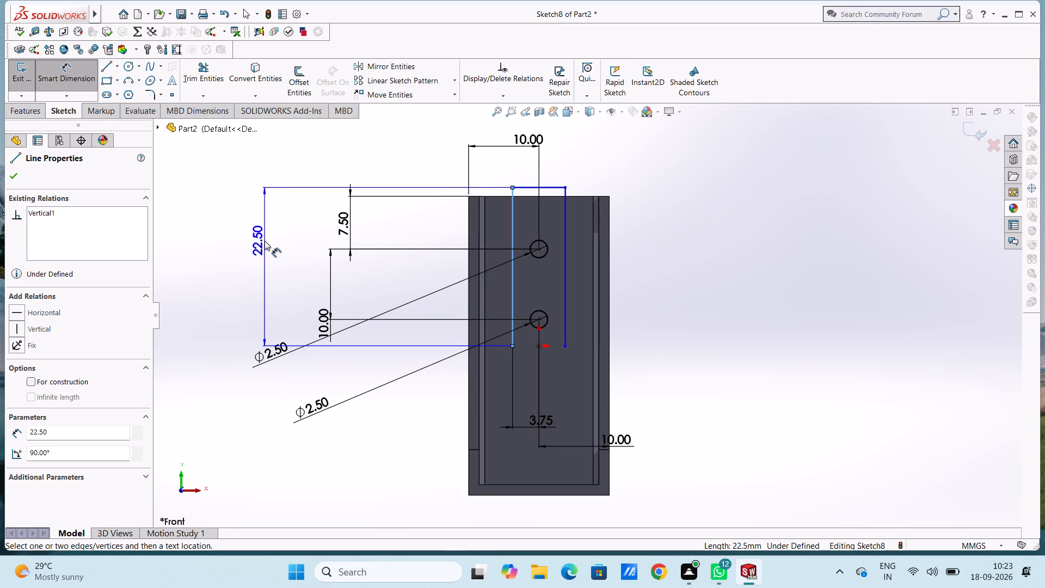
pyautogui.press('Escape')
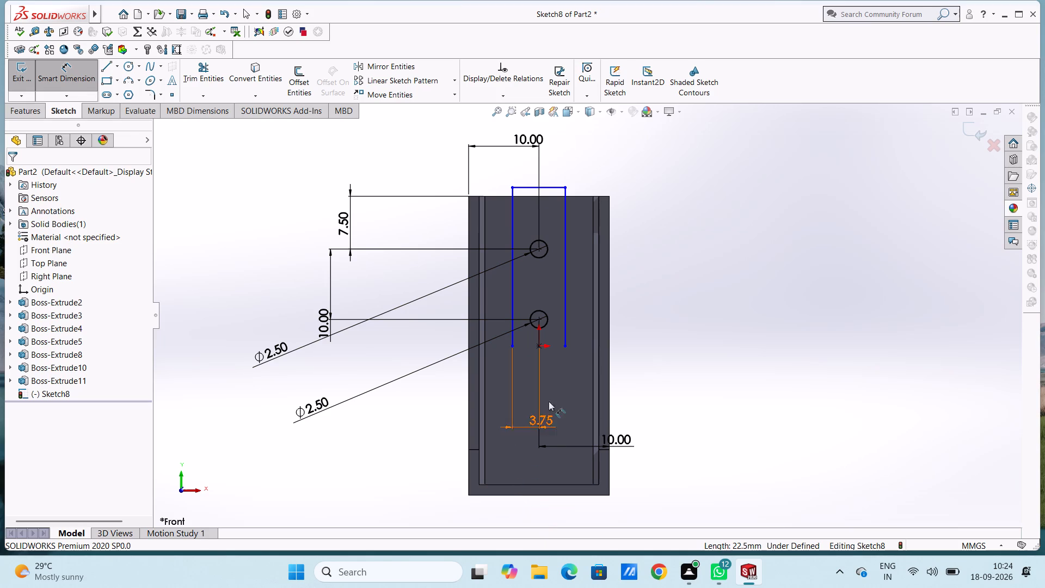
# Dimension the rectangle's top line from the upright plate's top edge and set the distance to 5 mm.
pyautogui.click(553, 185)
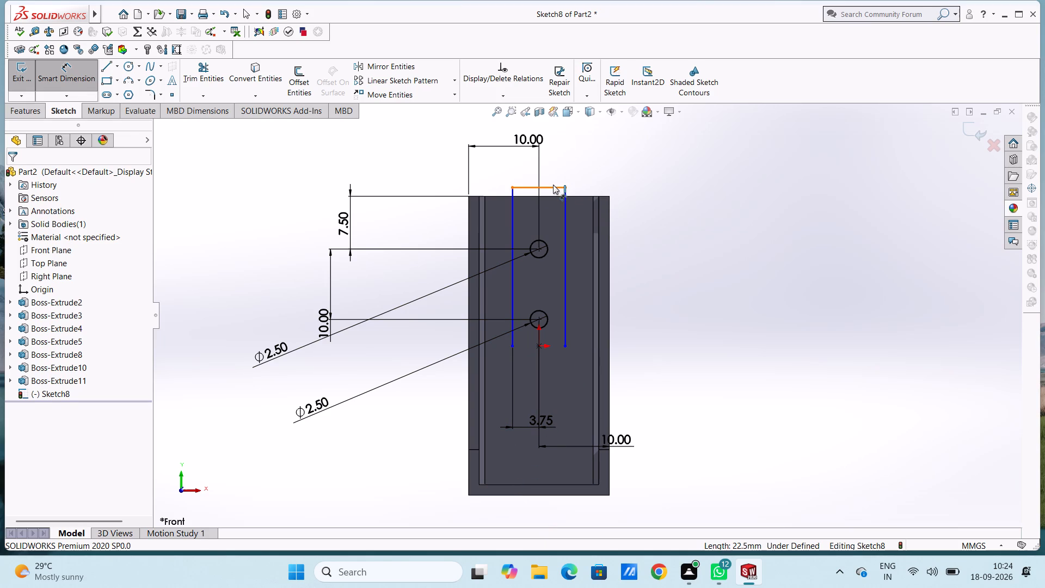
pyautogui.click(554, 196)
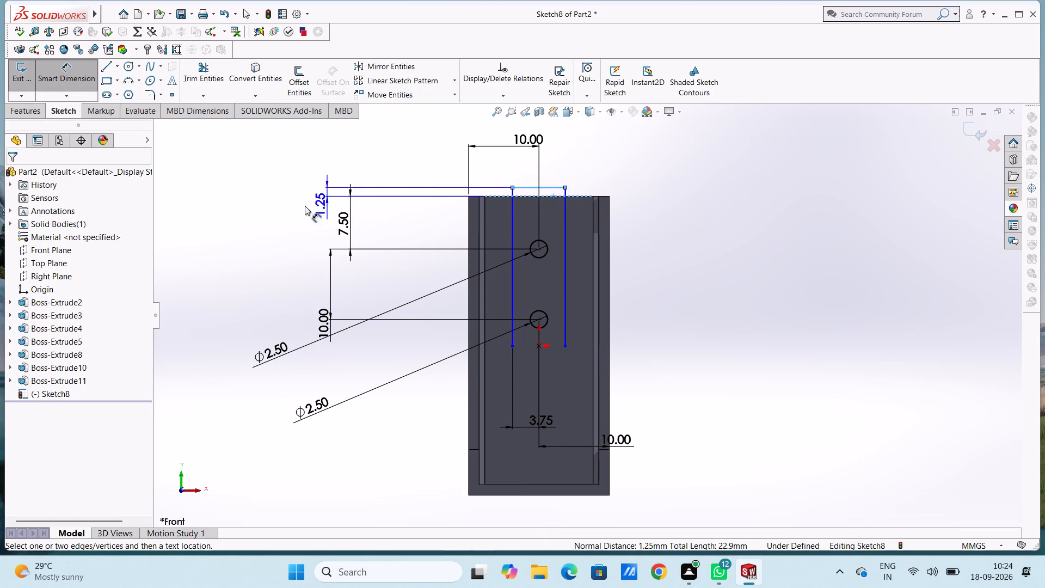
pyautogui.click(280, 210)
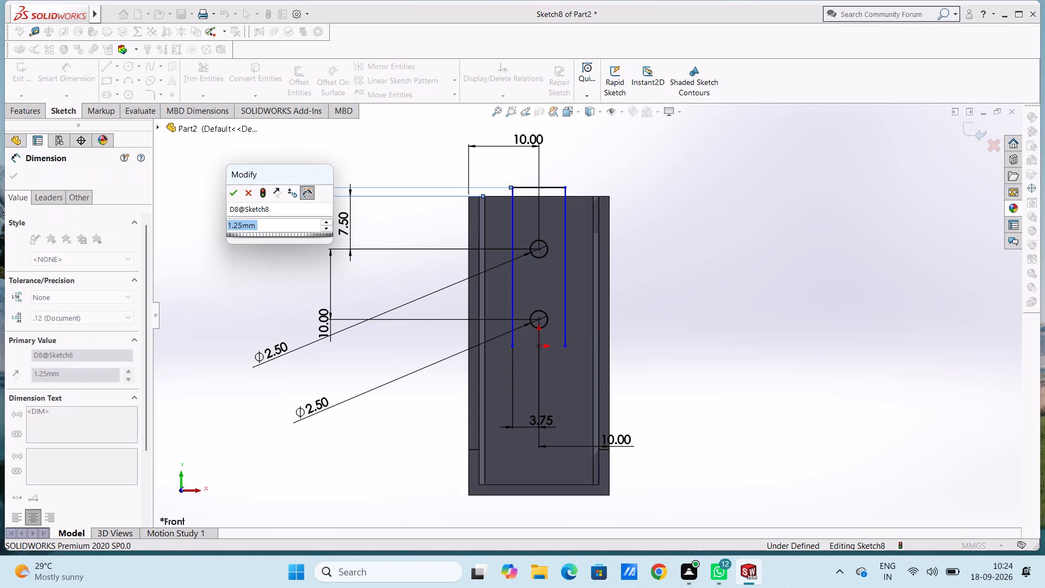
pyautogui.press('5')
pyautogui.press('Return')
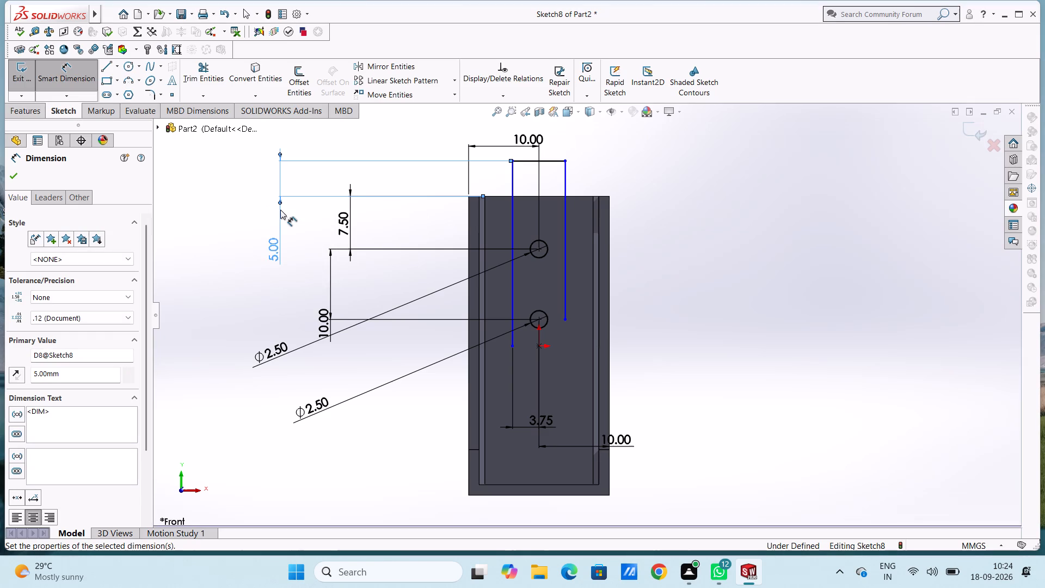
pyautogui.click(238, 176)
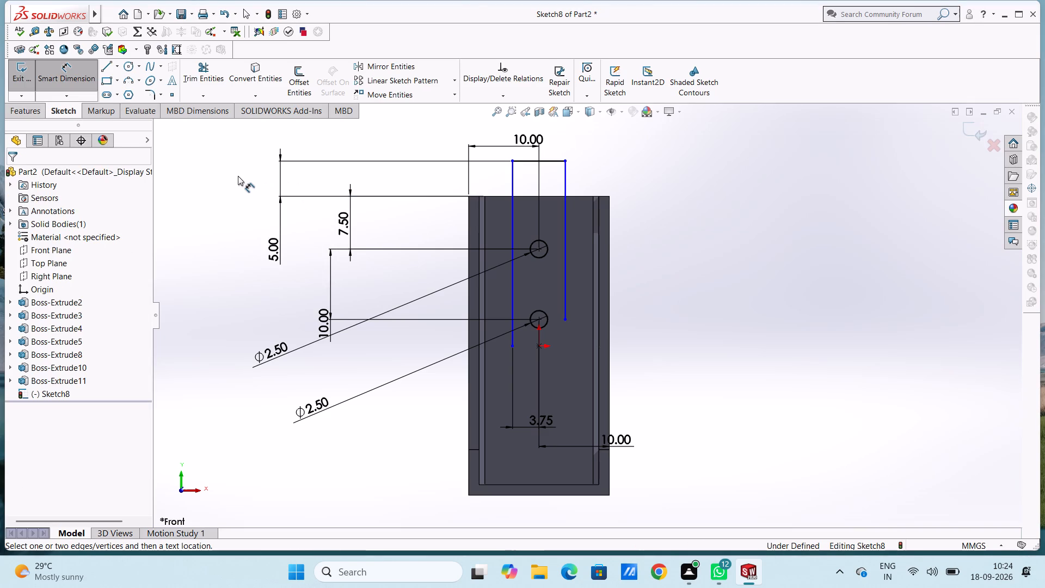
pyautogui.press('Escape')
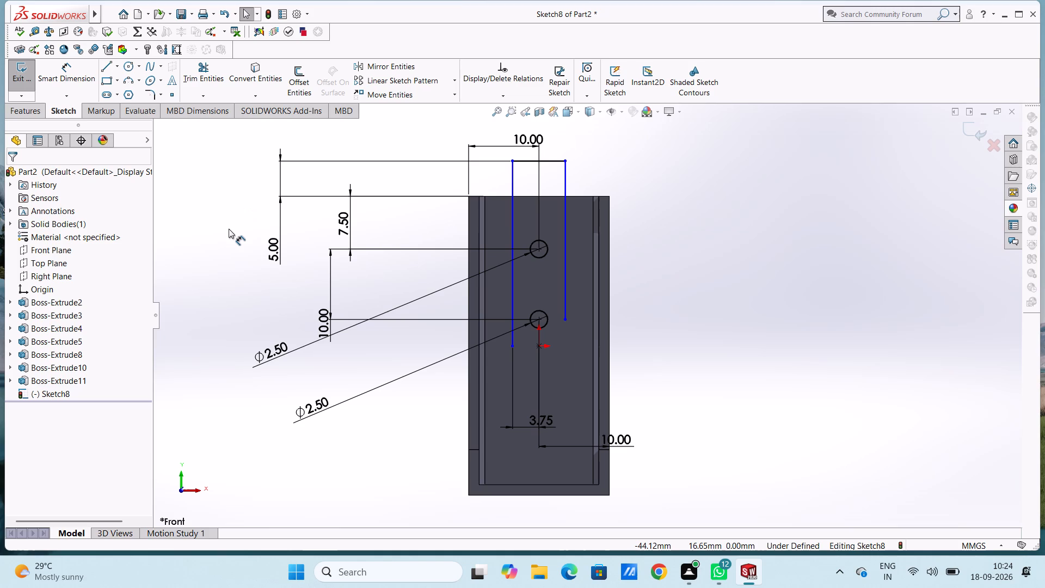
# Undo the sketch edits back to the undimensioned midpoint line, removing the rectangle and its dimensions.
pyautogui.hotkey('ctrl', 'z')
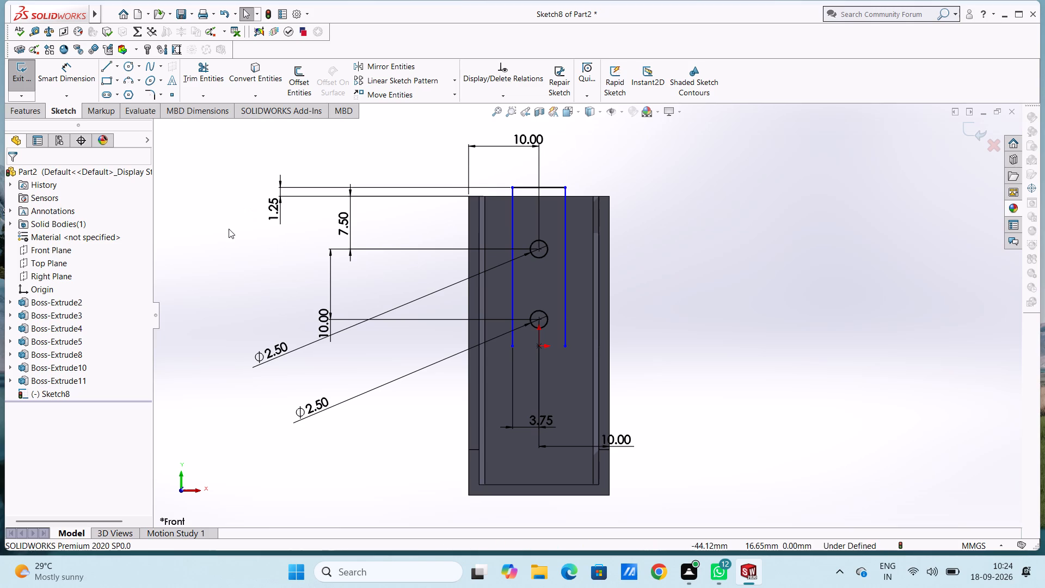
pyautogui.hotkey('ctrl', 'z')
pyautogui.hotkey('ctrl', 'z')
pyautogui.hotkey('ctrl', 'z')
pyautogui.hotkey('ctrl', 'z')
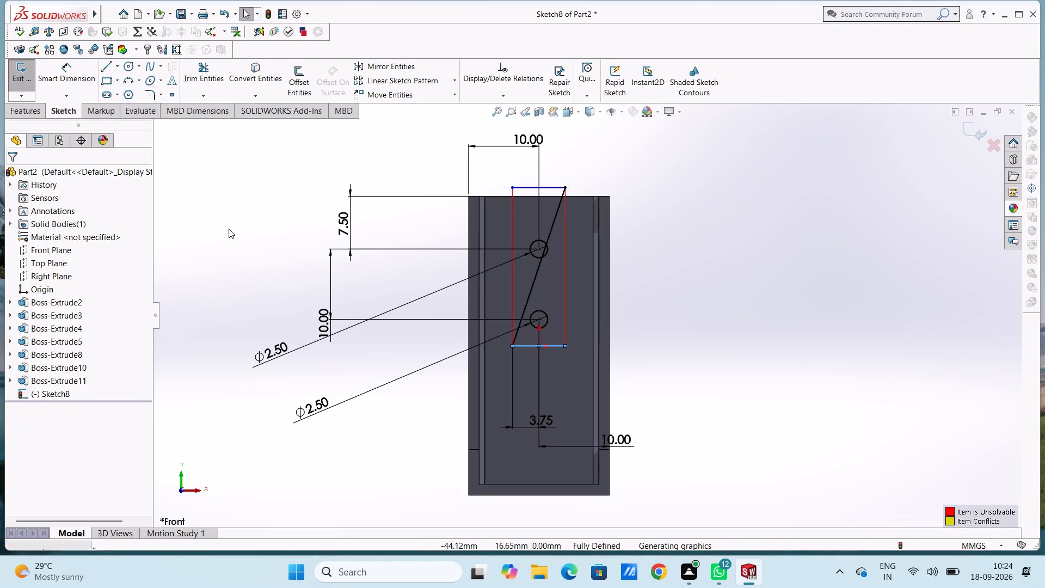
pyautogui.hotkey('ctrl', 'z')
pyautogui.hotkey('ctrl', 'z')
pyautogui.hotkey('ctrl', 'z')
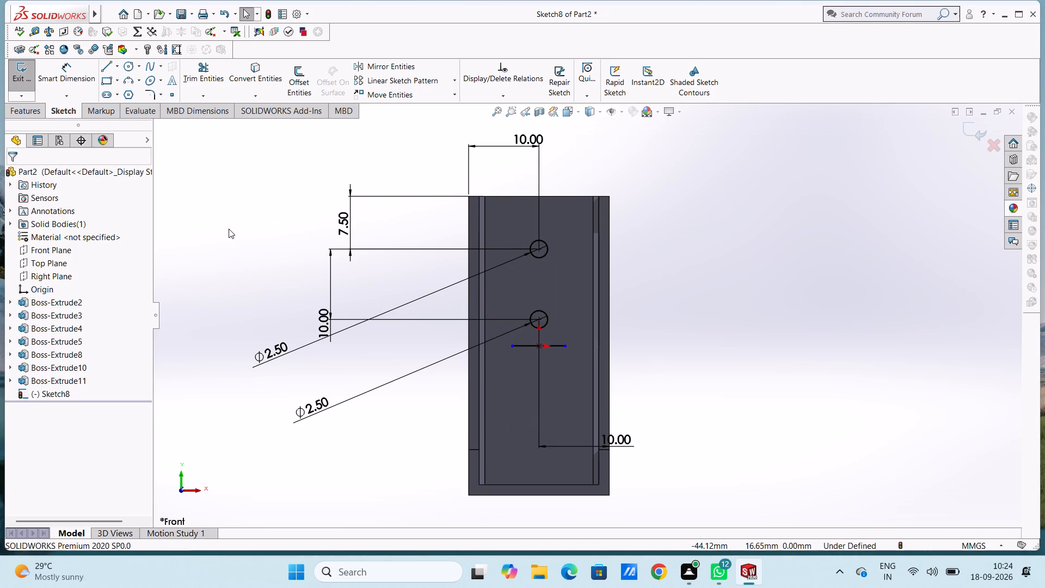
# Undo the horizontal midpoint line centred on the origin.
pyautogui.hotkey('ctrl', 'z')
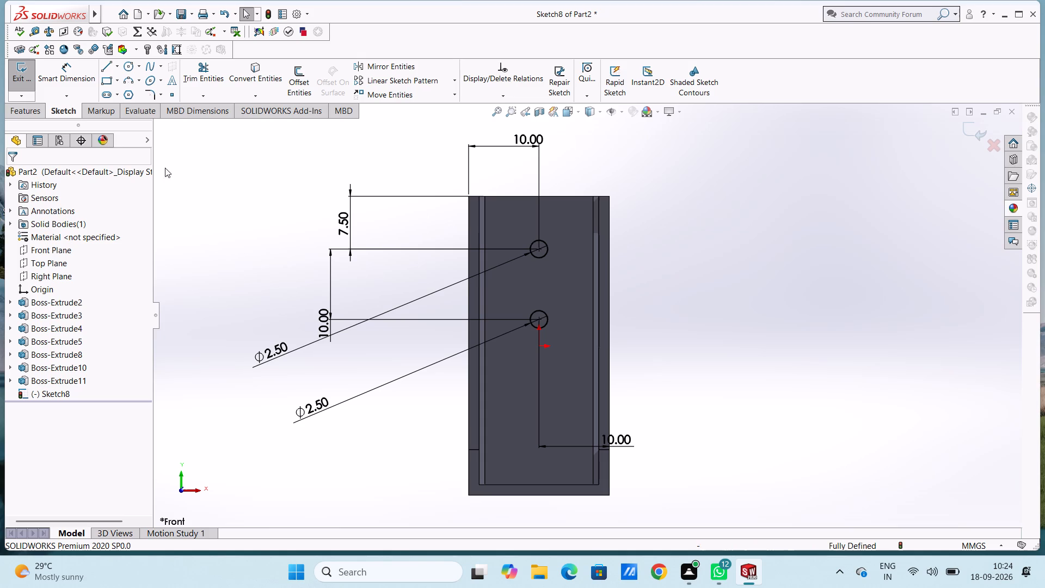
# Sketch a horizontal midpoint line below the lower hole, centred under it, with a half-length of 3.75 mm.
pyautogui.click(118, 67)
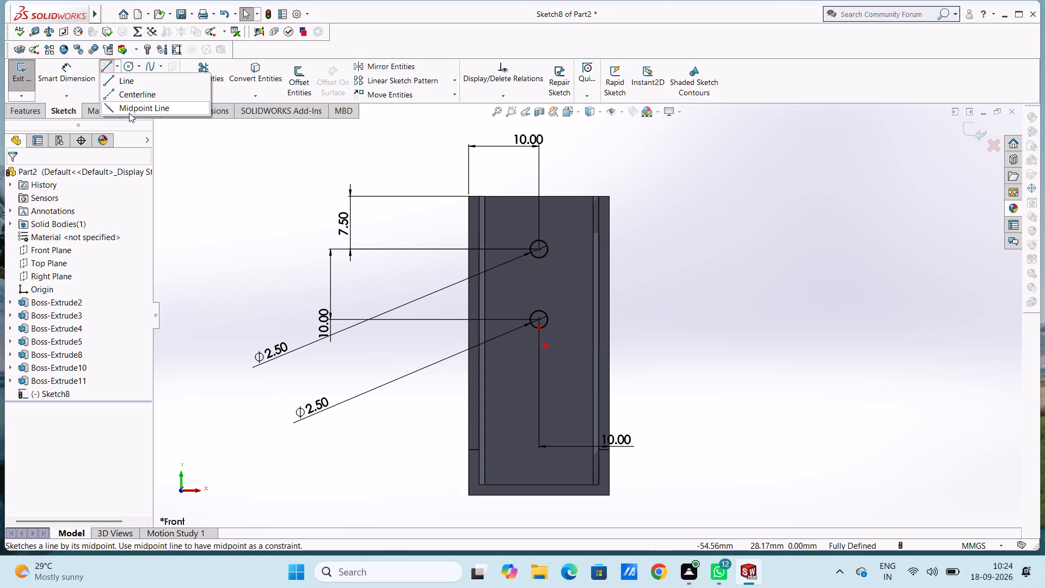
pyautogui.click(129, 109)
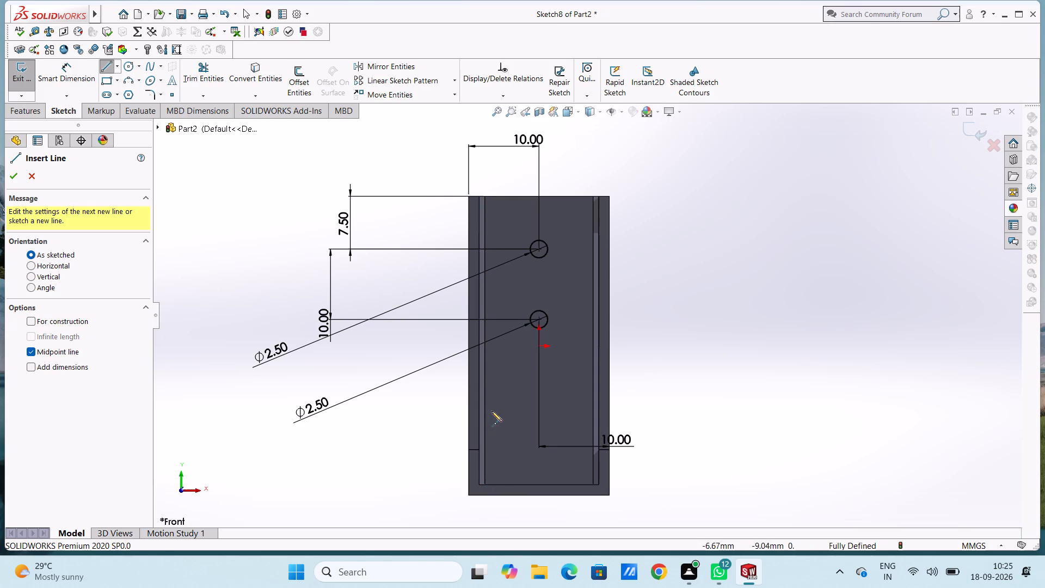
pyautogui.click(540, 381)
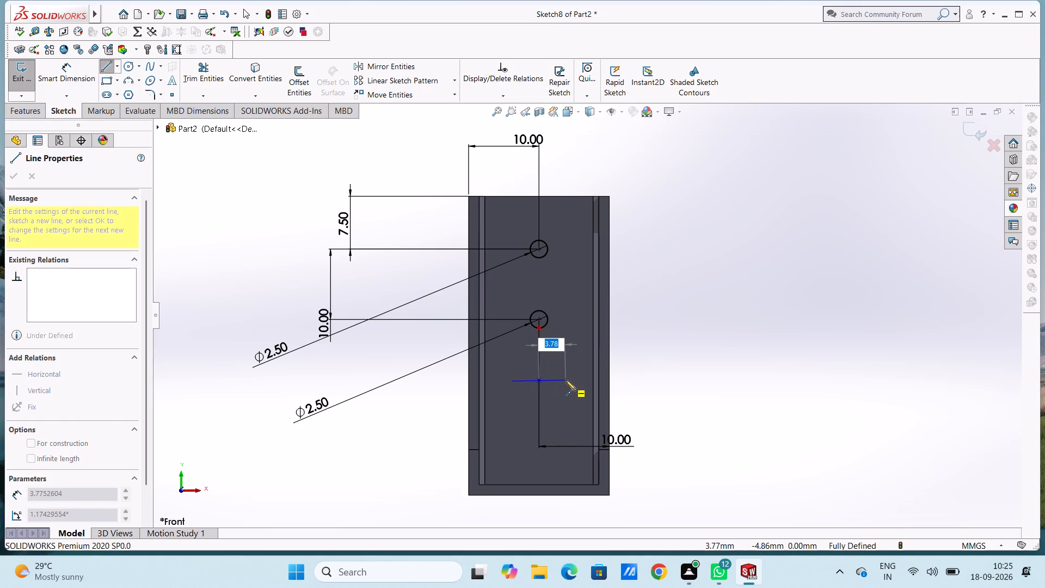
pyautogui.write('3.75')
pyautogui.press('Return')
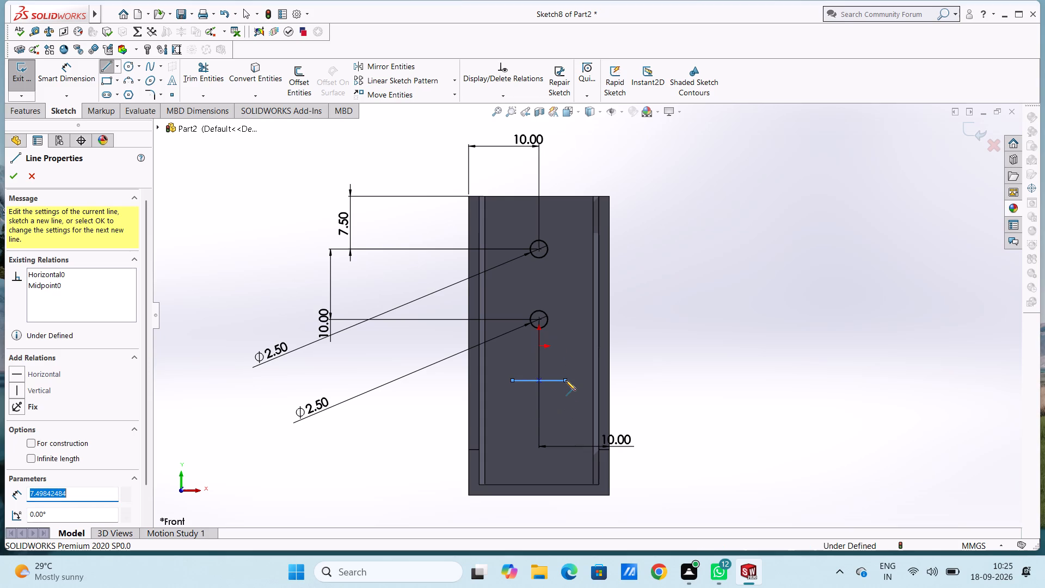
pyautogui.press('Escape')
pyautogui.press('Escape')
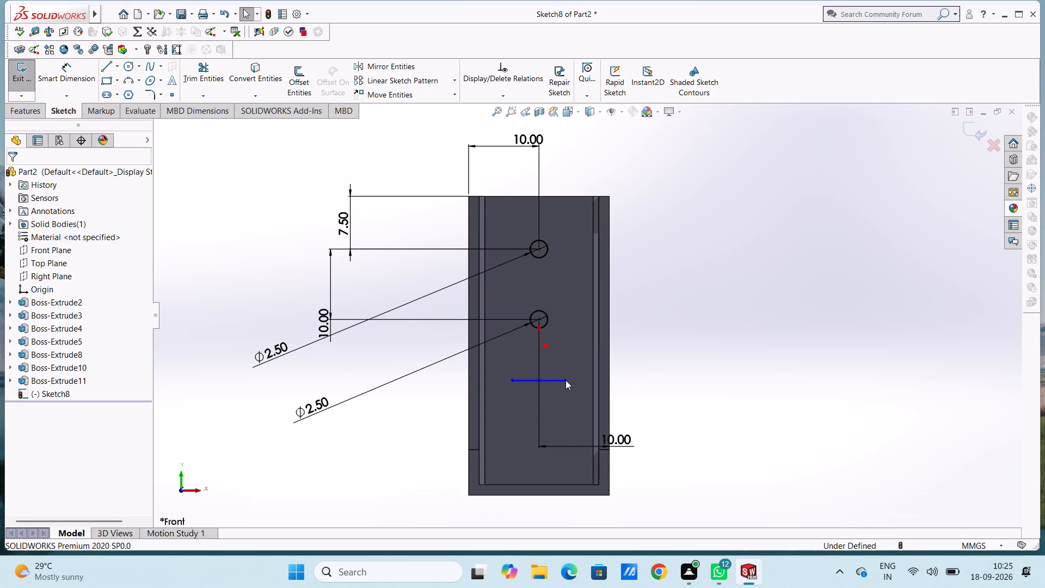
# Dimension the half-length of the horizontal line from its left endpoint to its midpoint, placed below the bracket.
pyautogui.click(66, 70)
pyautogui.click(514, 382)
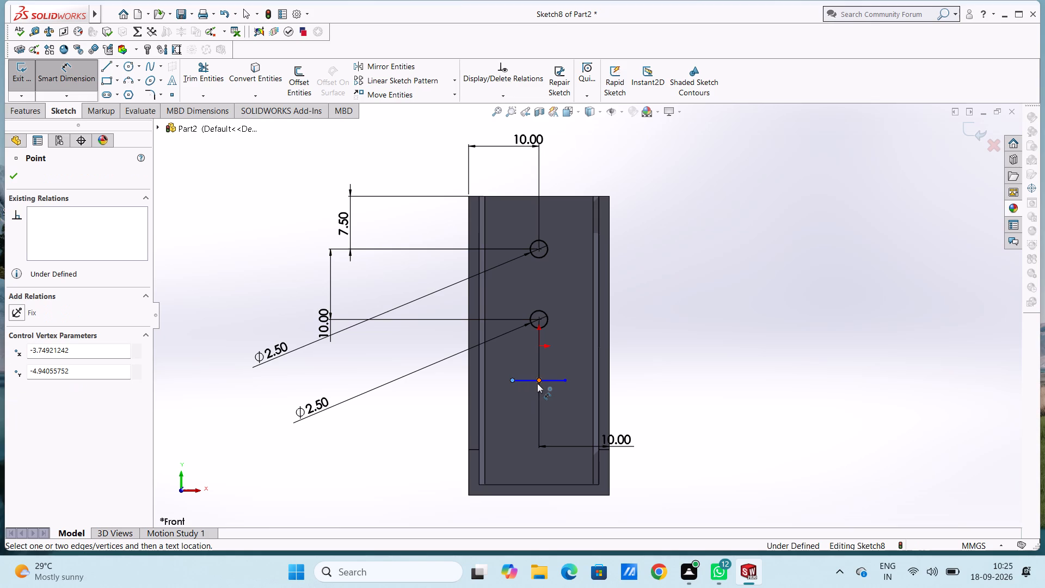
pyautogui.click(538, 379)
pyautogui.click(539, 516)
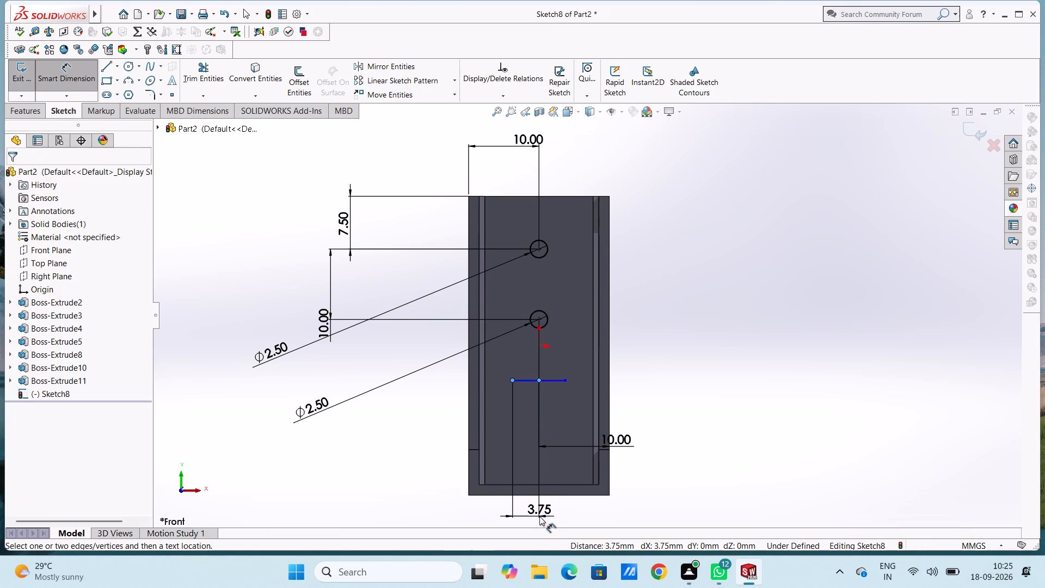
pyautogui.click(494, 501)
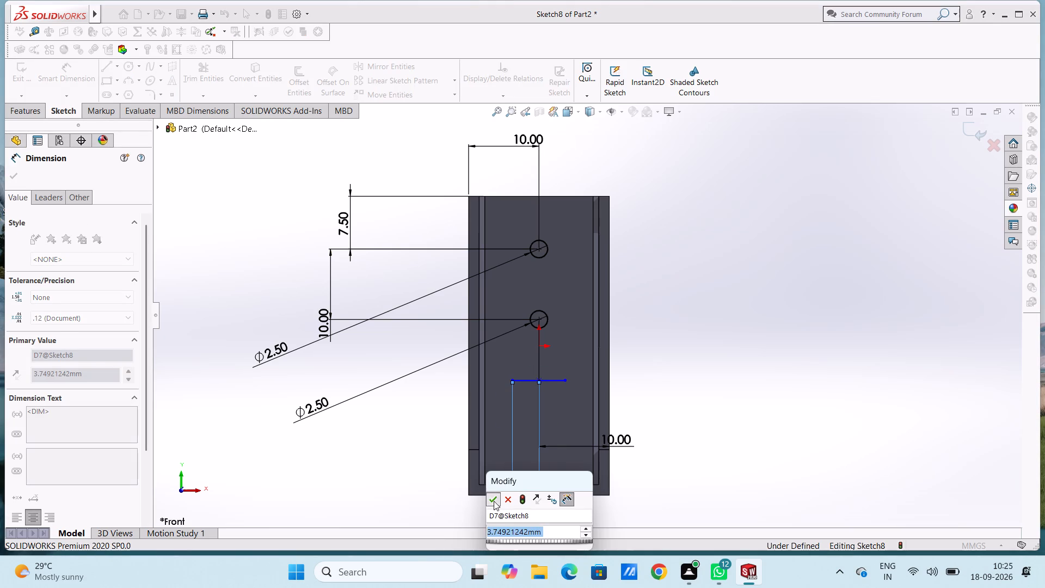
pyautogui.click(441, 488)
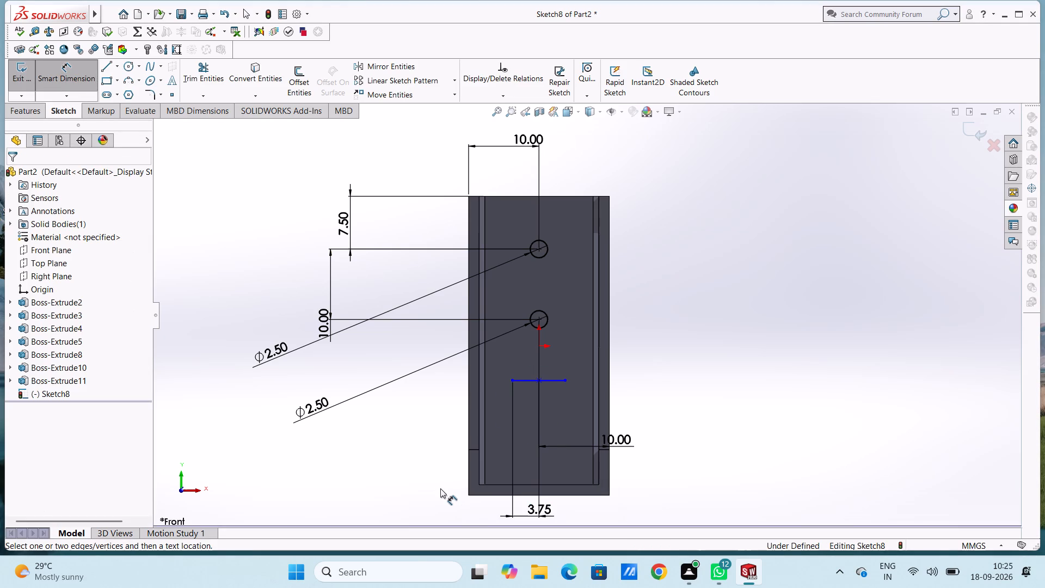
# Sketch a corner rectangle upward from the midpoint line's right endpoint, enclosing both holes, 22.5 mm high and 7.5 mm wide.
pyautogui.click(104, 82)
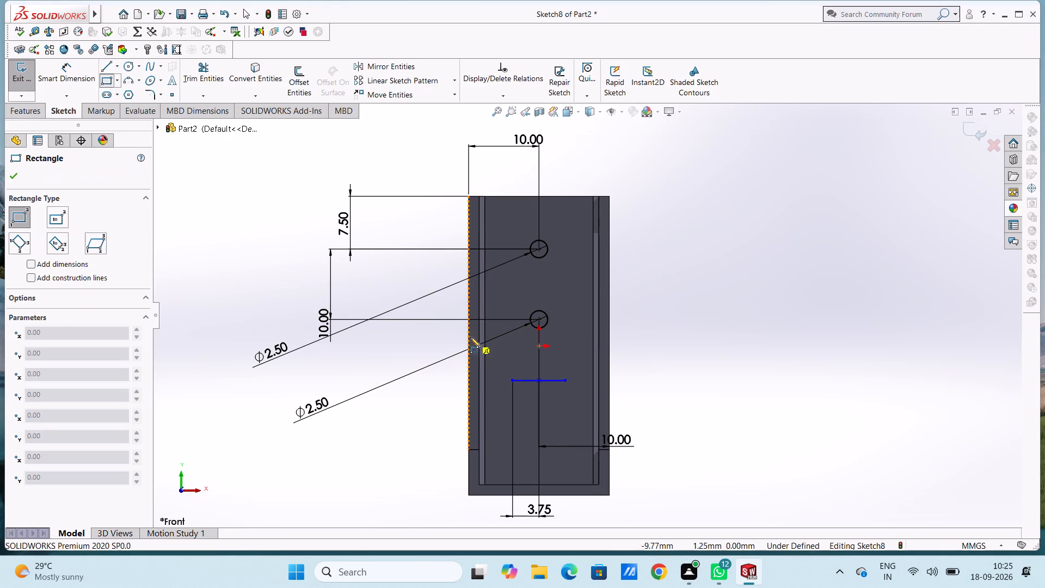
pyautogui.click(567, 382)
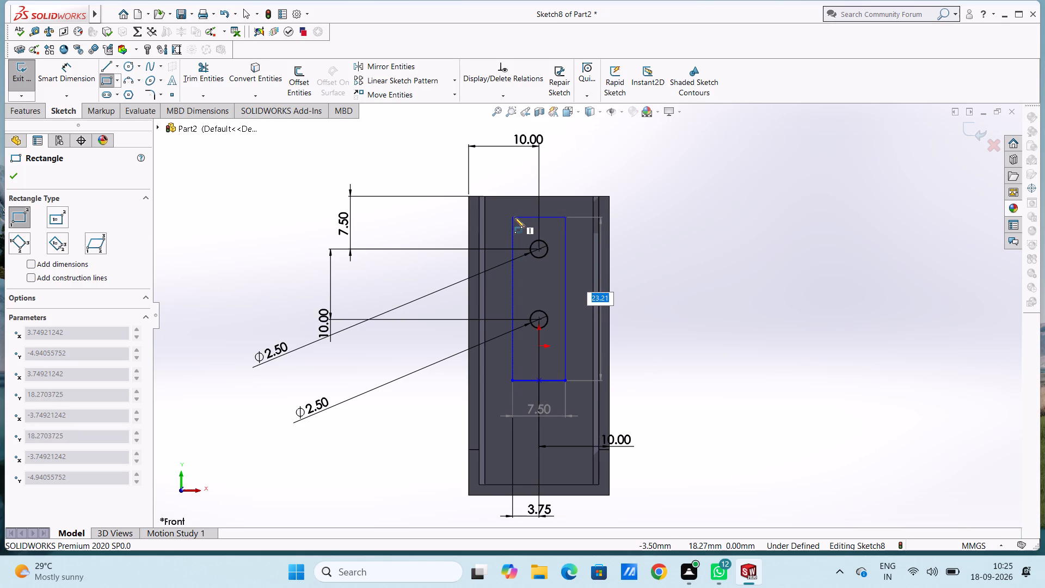
pyautogui.write('22.5')
pyautogui.press('Return')
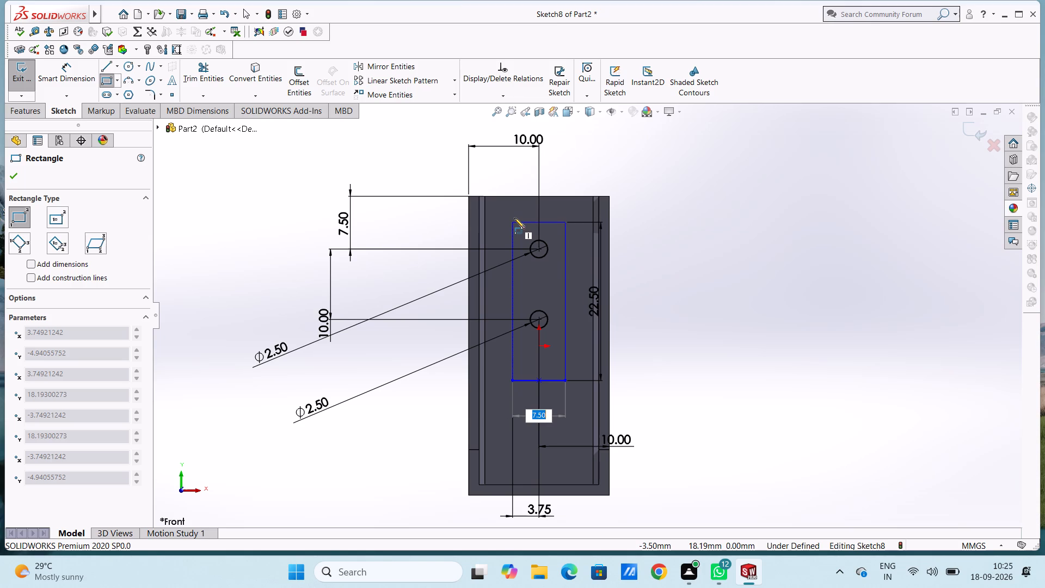
pyautogui.press('Return')
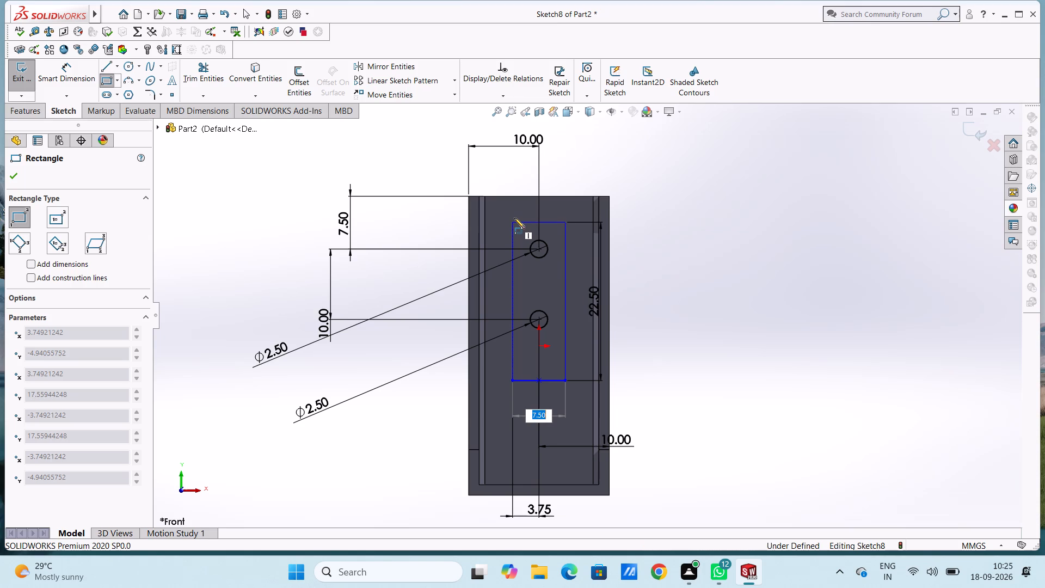
pyautogui.press('Escape')
pyautogui.press('Escape')
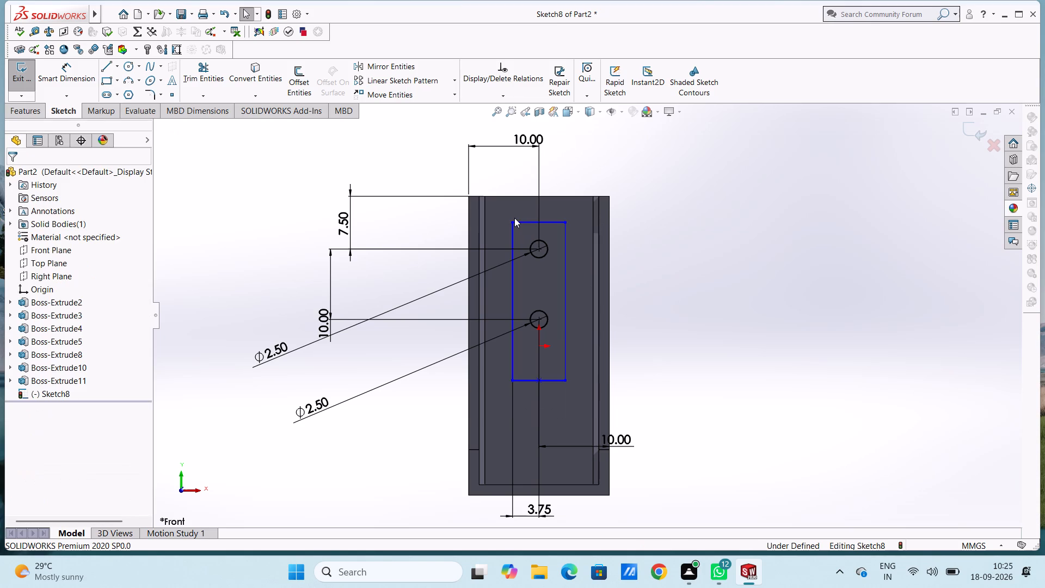
# Dimension the rectangle's height along its left side and its width along its top line.
pyautogui.click(58, 72)
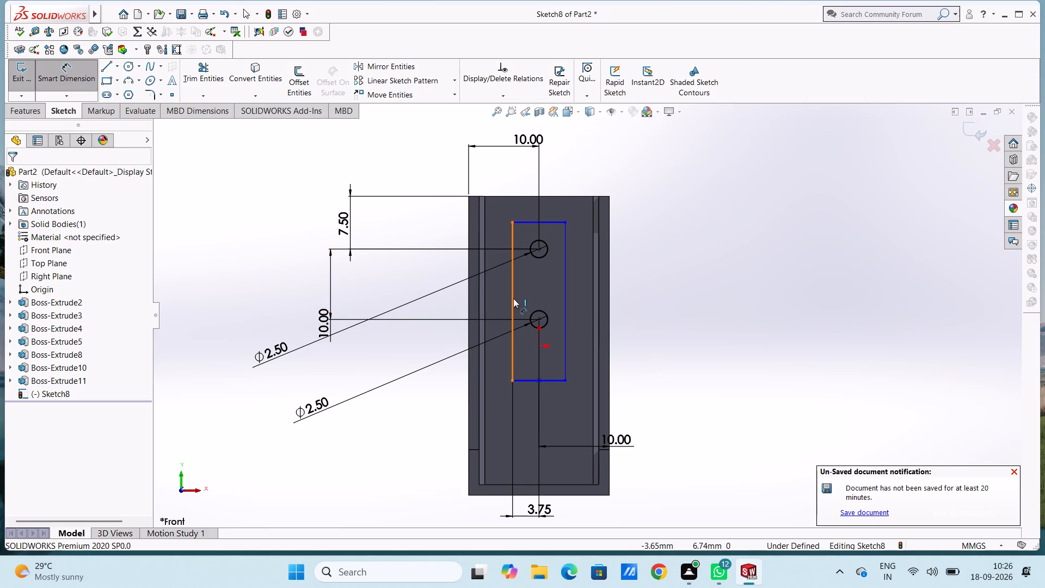
pyautogui.click(513, 298)
pyautogui.click(268, 301)
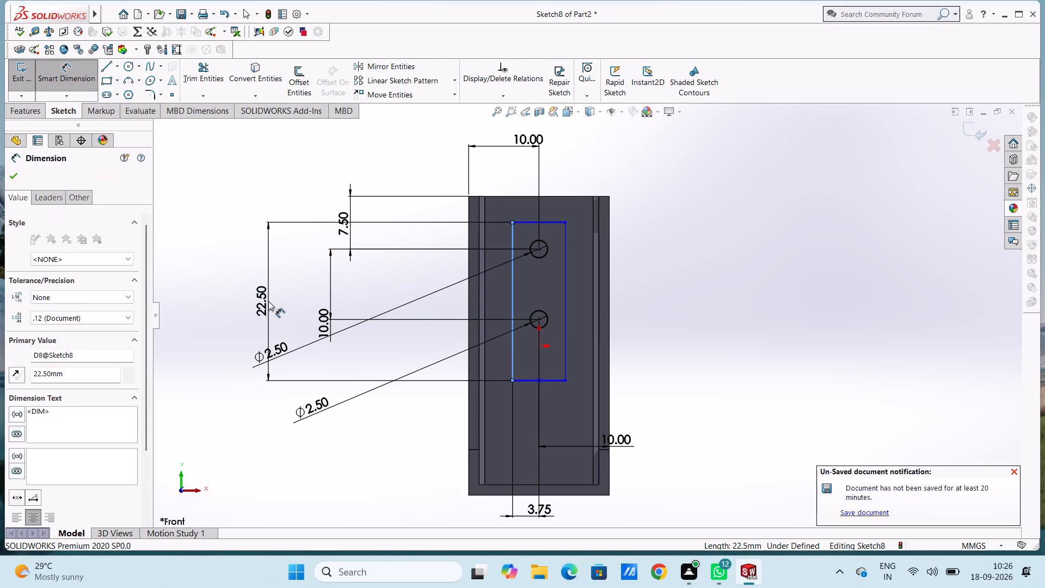
pyautogui.click(222, 290)
pyautogui.click(206, 233)
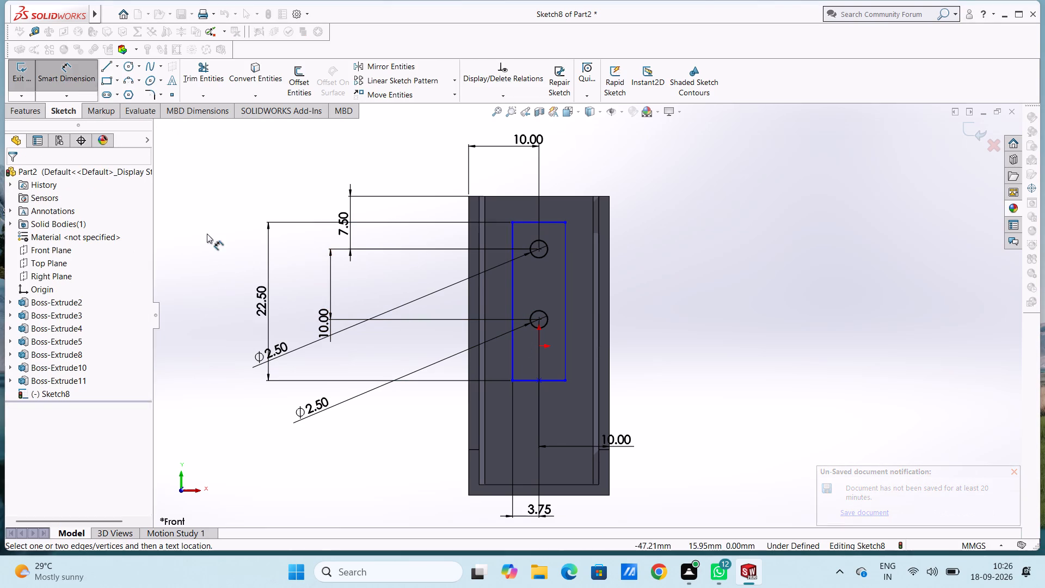
pyautogui.click(549, 223)
pyautogui.click(563, 142)
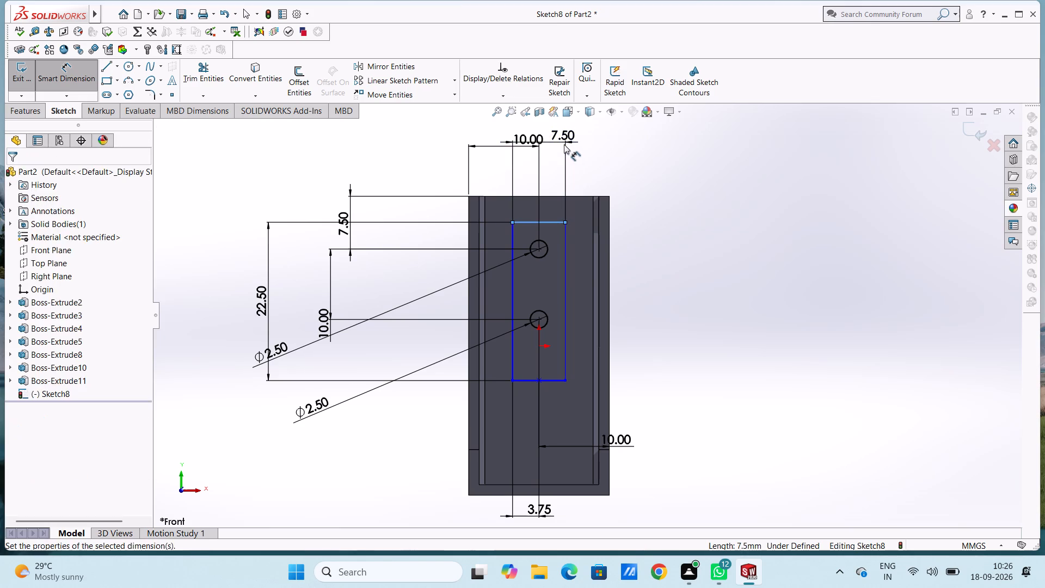
pyautogui.click(517, 129)
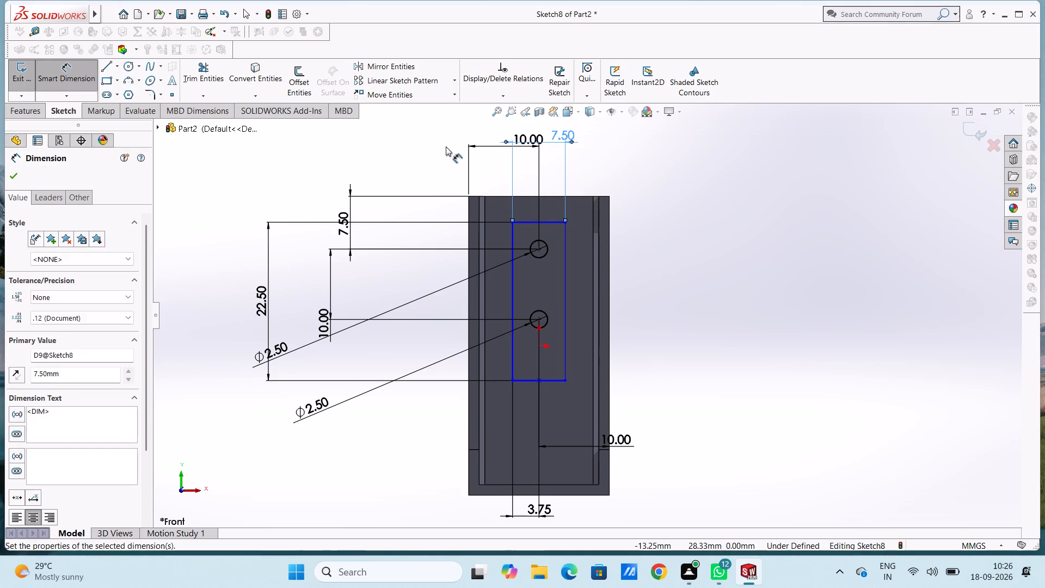
pyautogui.click(445, 149)
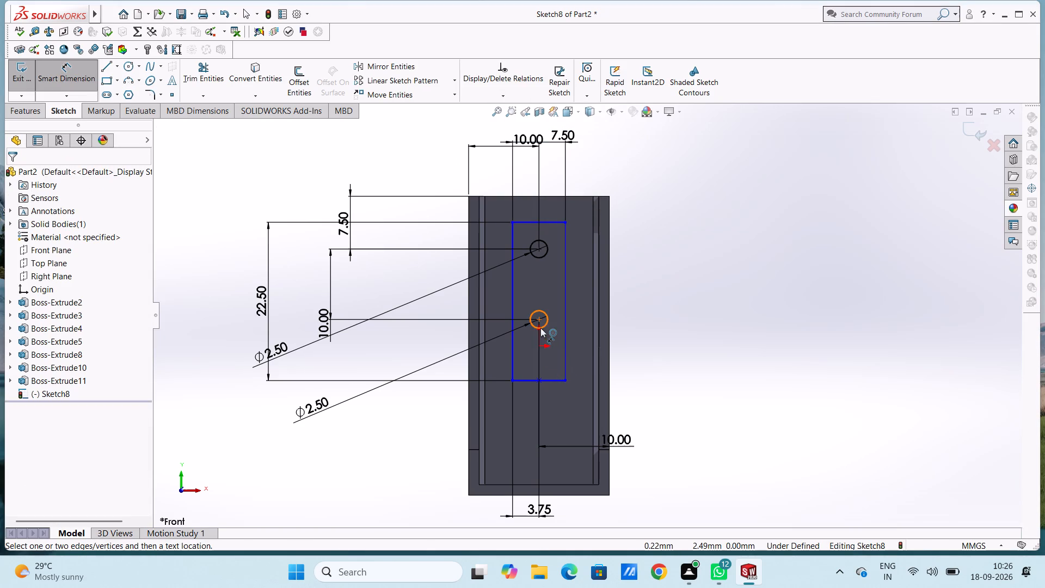
# Dimension the vertical distance from the upper hole's centre to the rectangle's top line, keeping the drawn distance.
pyautogui.click(540, 247)
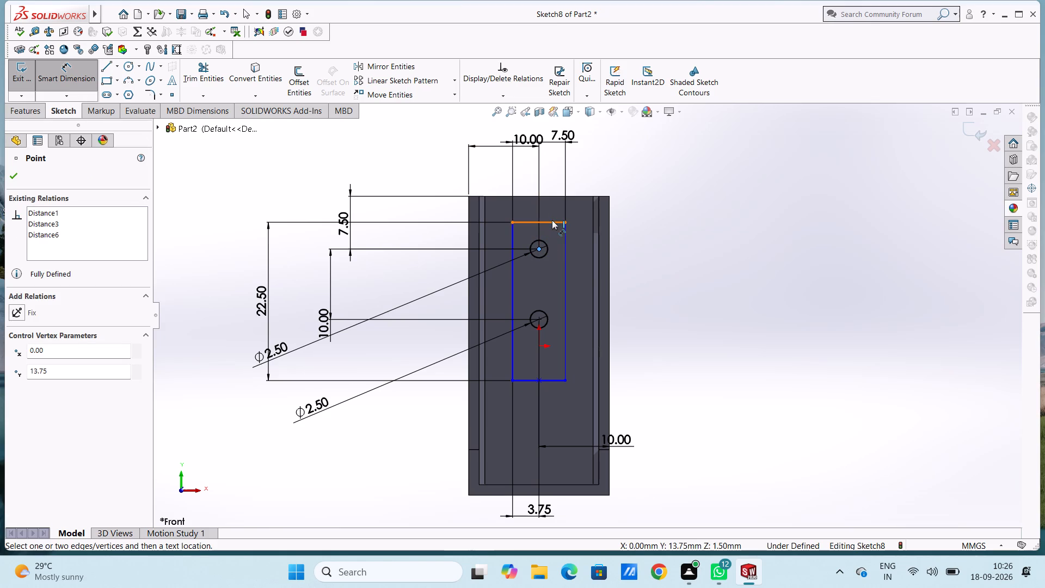
pyautogui.click(552, 220)
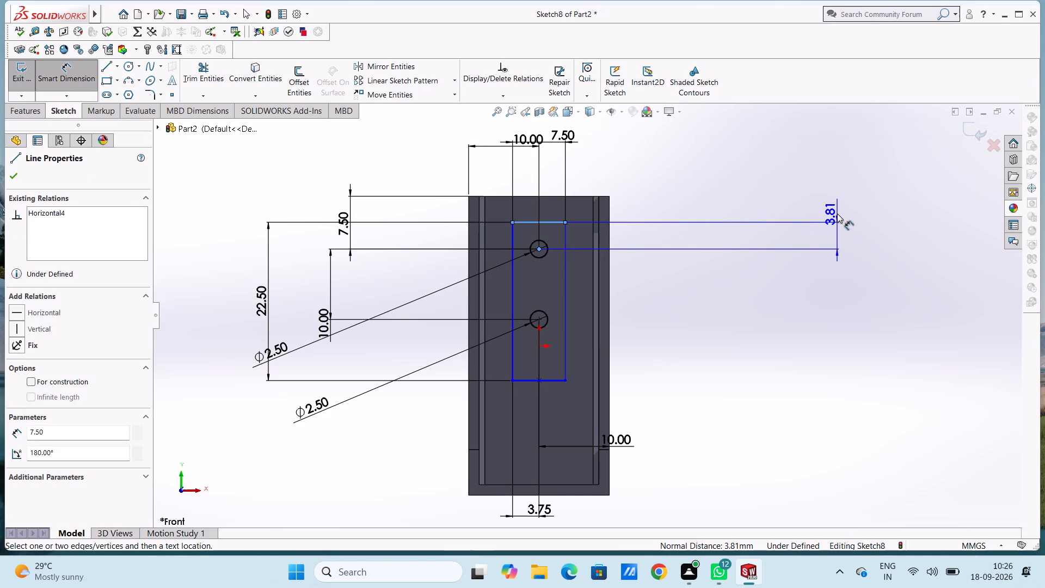
pyautogui.click(837, 213)
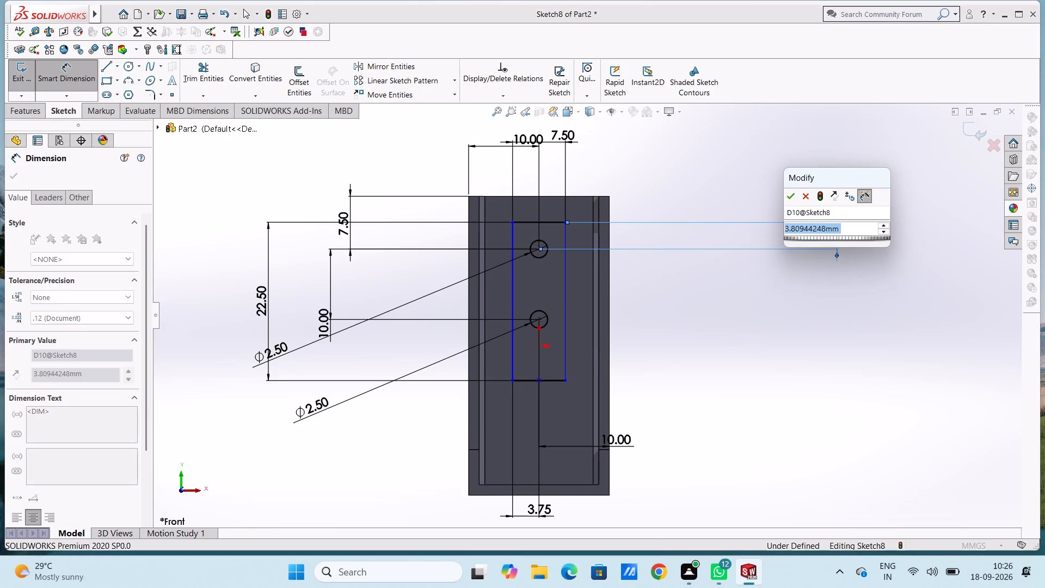
pyautogui.click(788, 198)
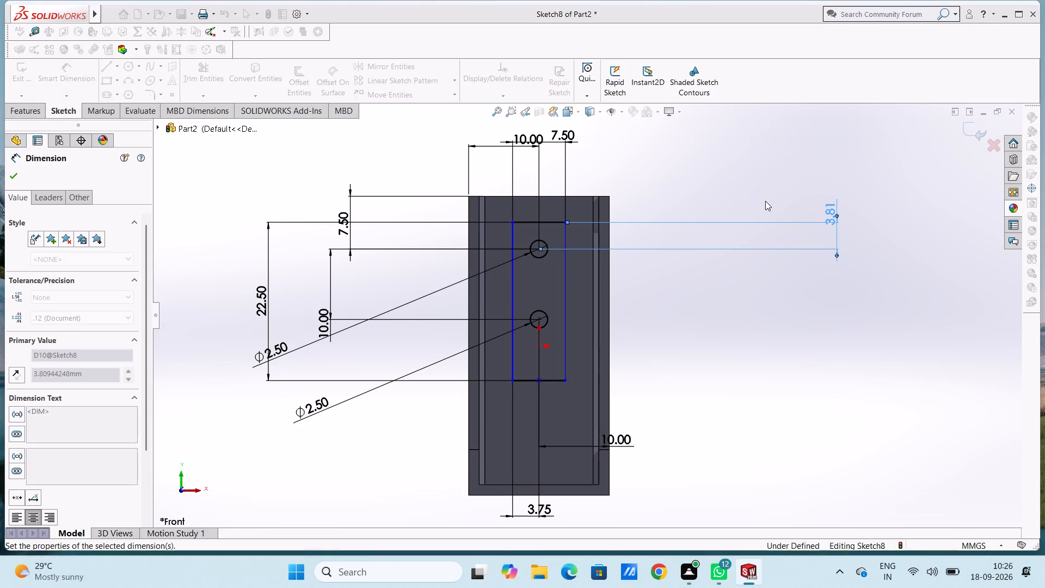
pyautogui.click(764, 200)
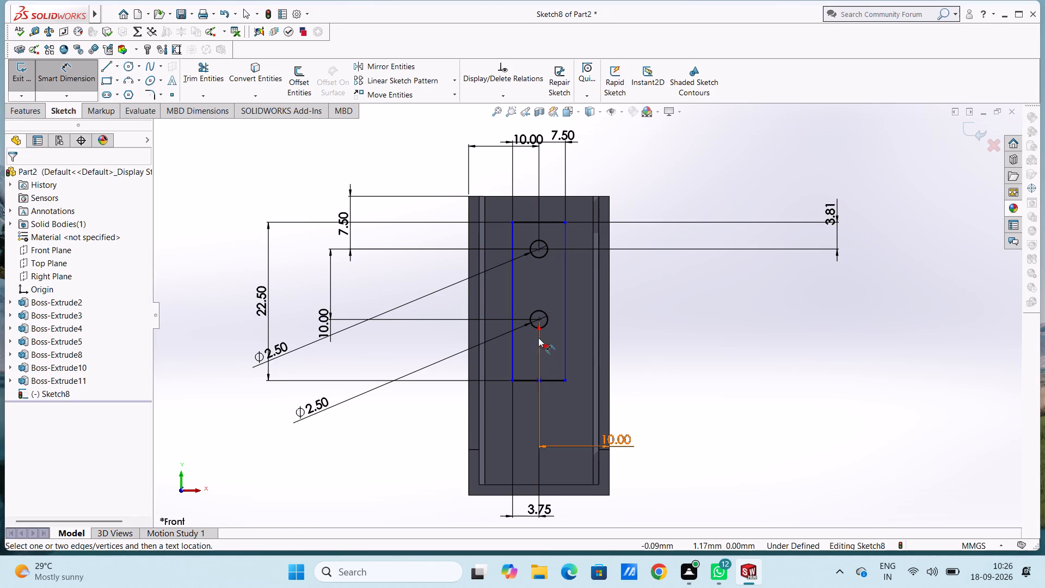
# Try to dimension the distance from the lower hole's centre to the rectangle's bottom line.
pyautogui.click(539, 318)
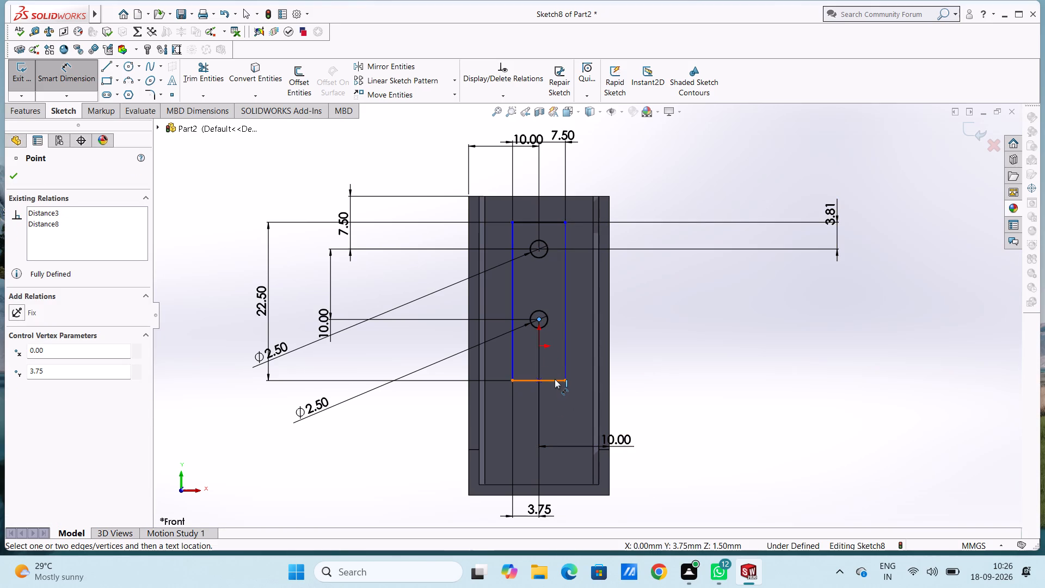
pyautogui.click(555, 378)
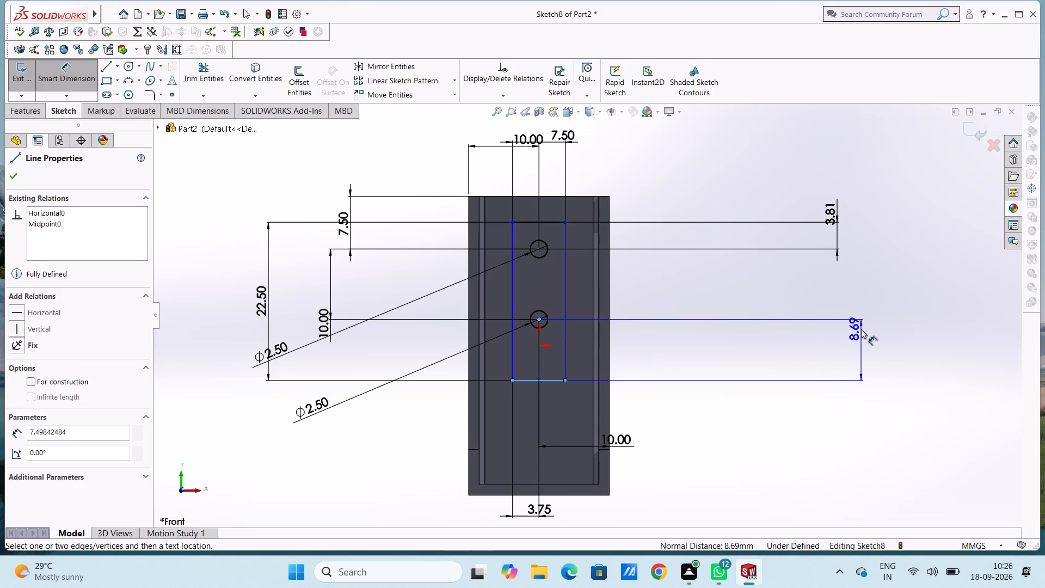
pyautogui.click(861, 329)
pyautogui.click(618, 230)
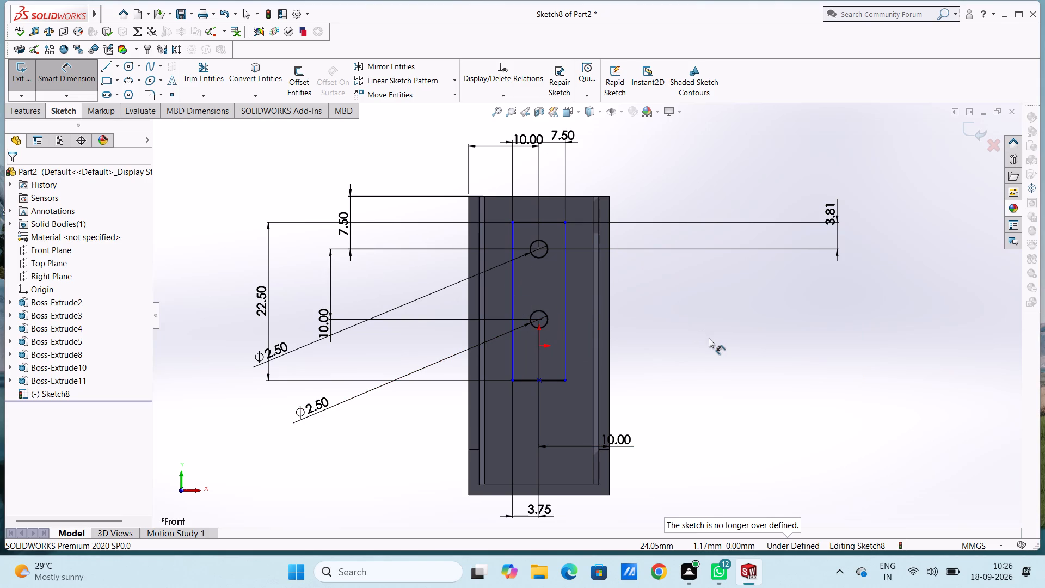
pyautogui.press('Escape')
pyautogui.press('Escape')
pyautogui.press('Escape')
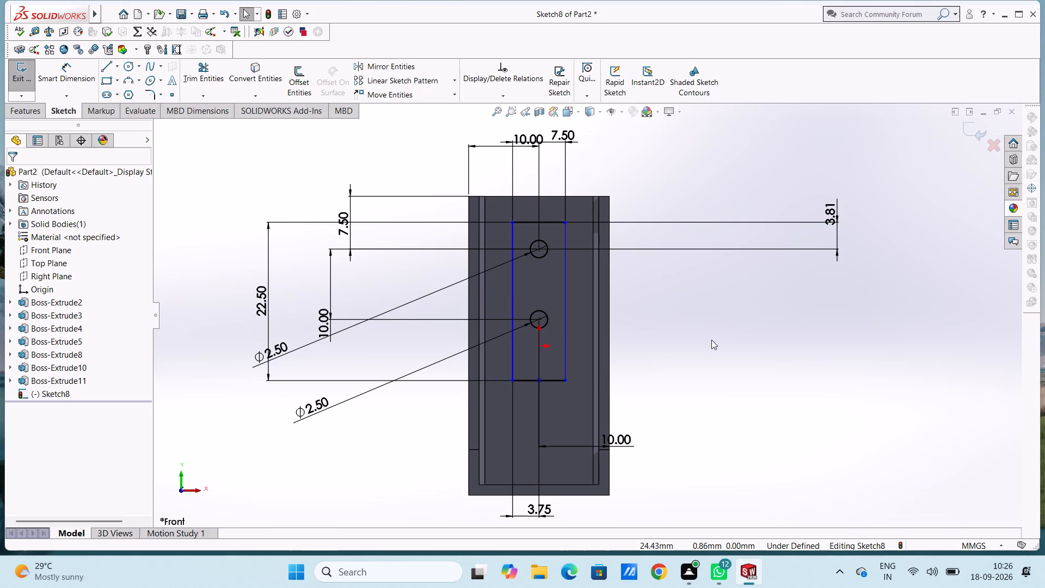
# Extrude the rectangular region around the two circles as a merged blind boss, trying 5 mm and 0.3 mm before settling on 3 mm.
pyautogui.moveTo(781, 323); pyautogui.dragTo(753, 351, button='middle')
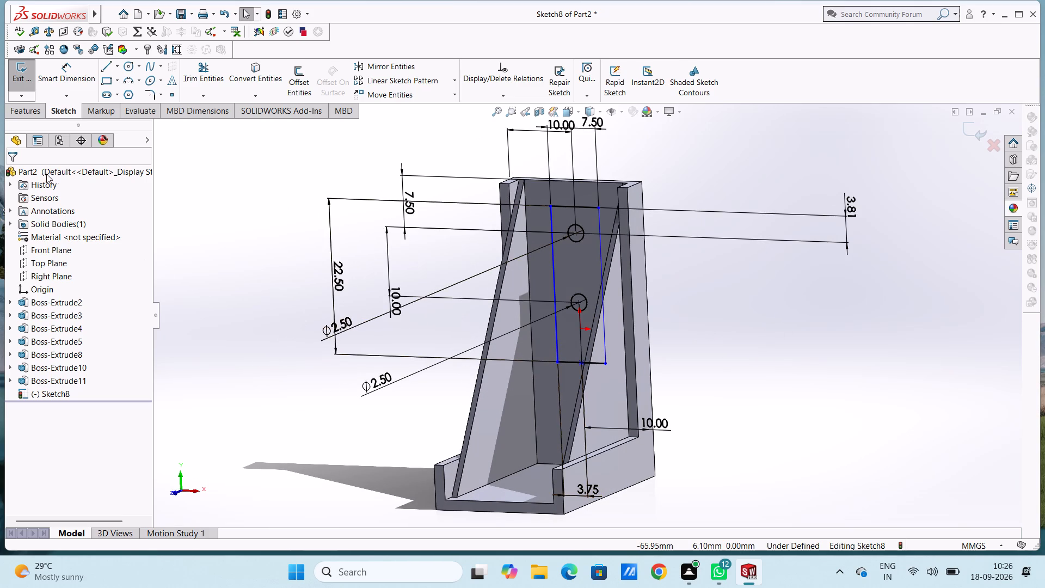
pyautogui.click(13, 114)
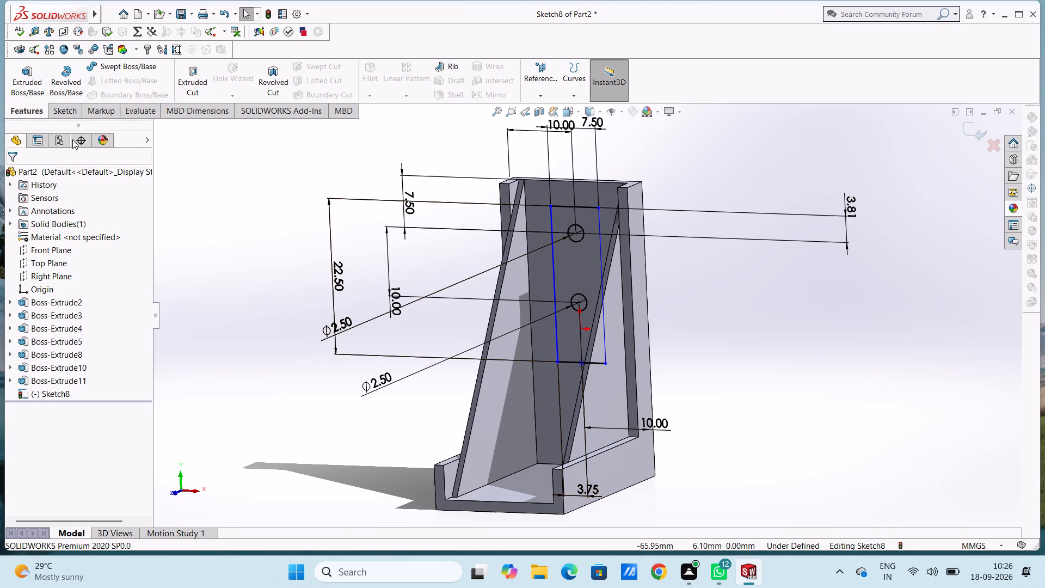
pyautogui.click(32, 82)
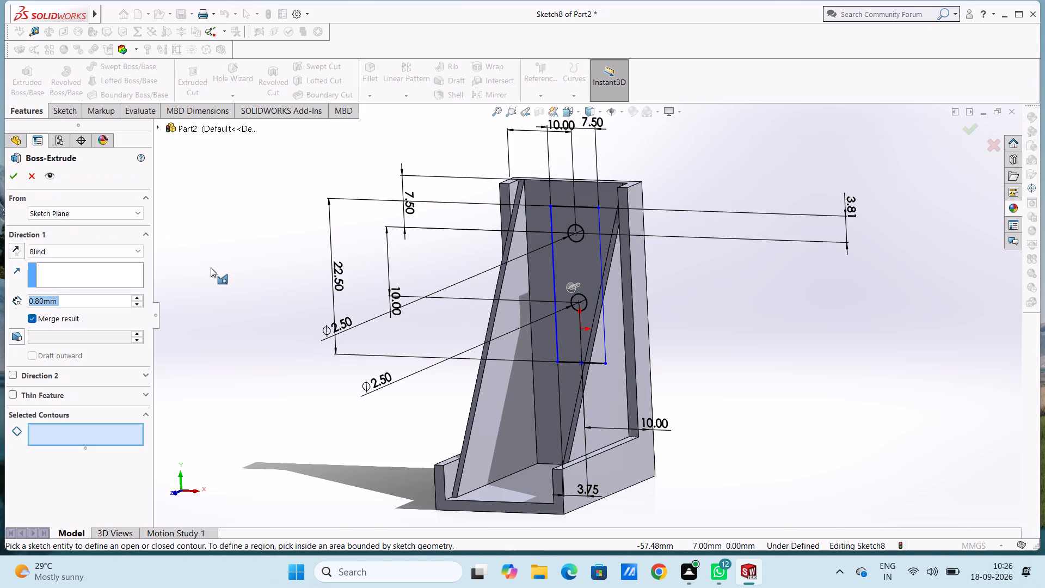
pyautogui.click(563, 264)
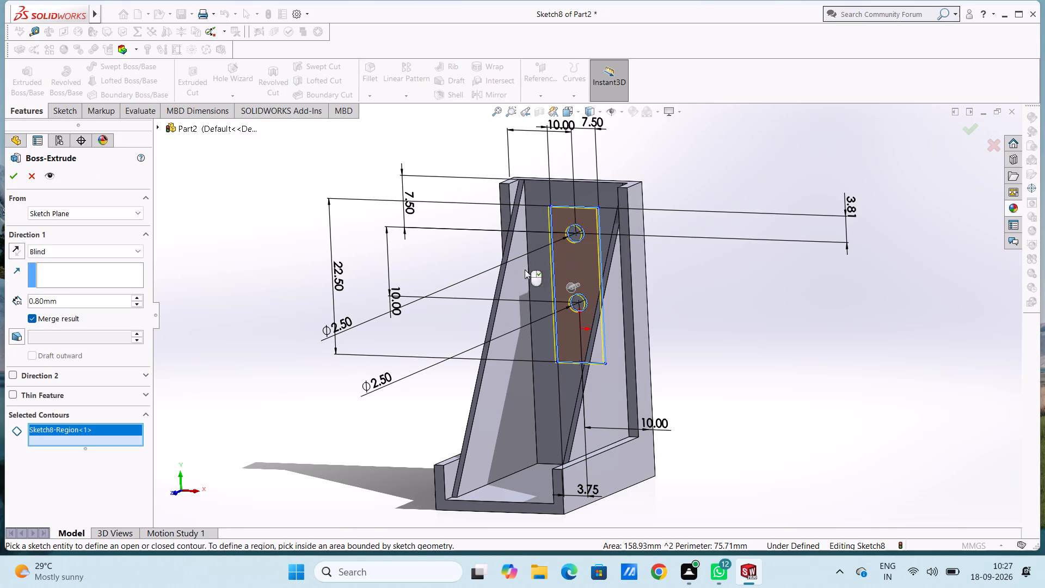
pyautogui.doubleClick(64, 298)
pyautogui.press('5')
pyautogui.press('Return')
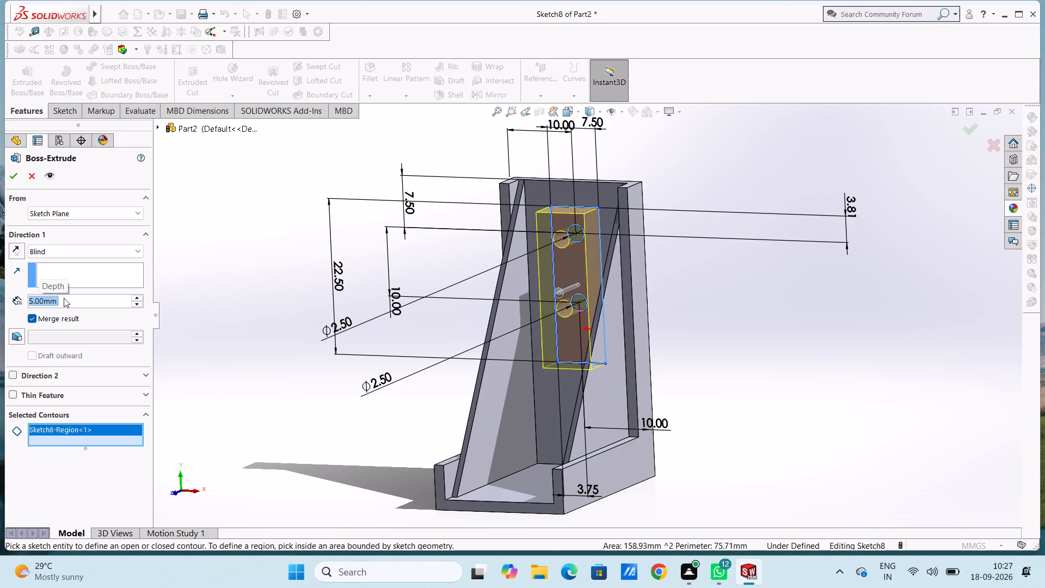
pyautogui.moveTo(768, 322); pyautogui.dragTo(746, 360, button='middle')
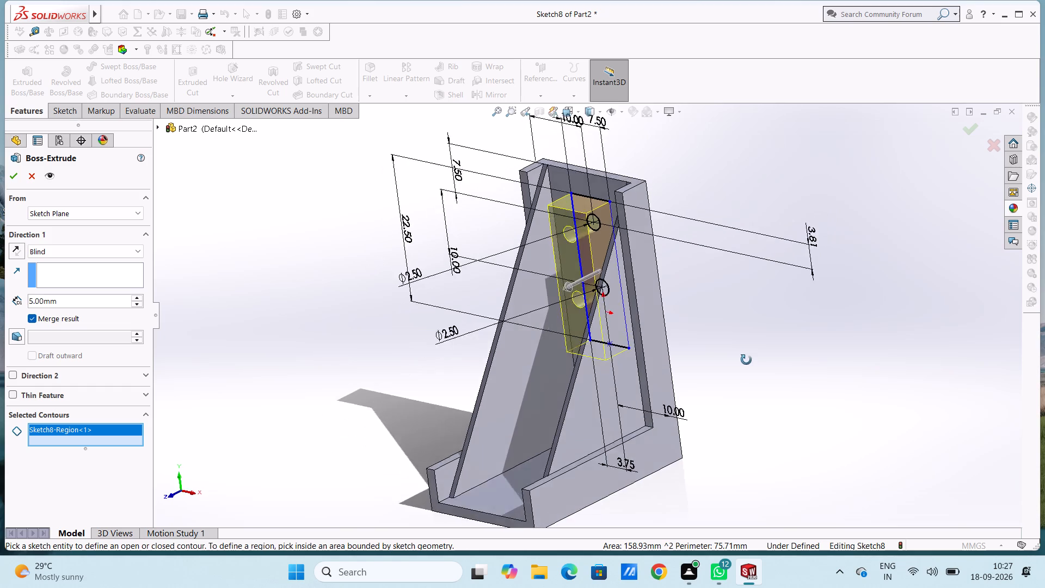
pyautogui.moveTo(746, 360); pyautogui.dragTo(740, 383, button='middle')
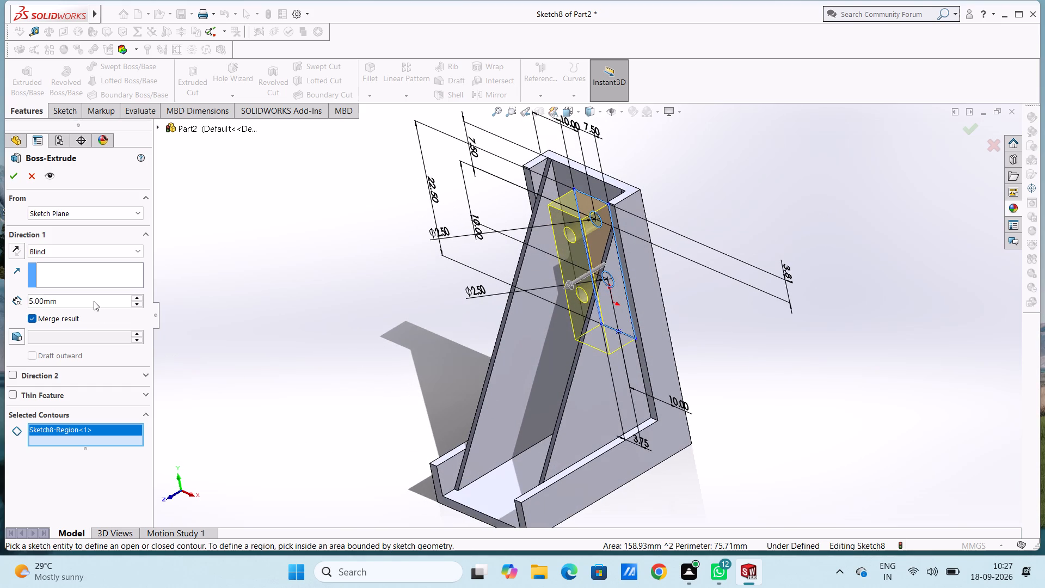
pyautogui.doubleClick(94, 301)
pyautogui.write('0.3')
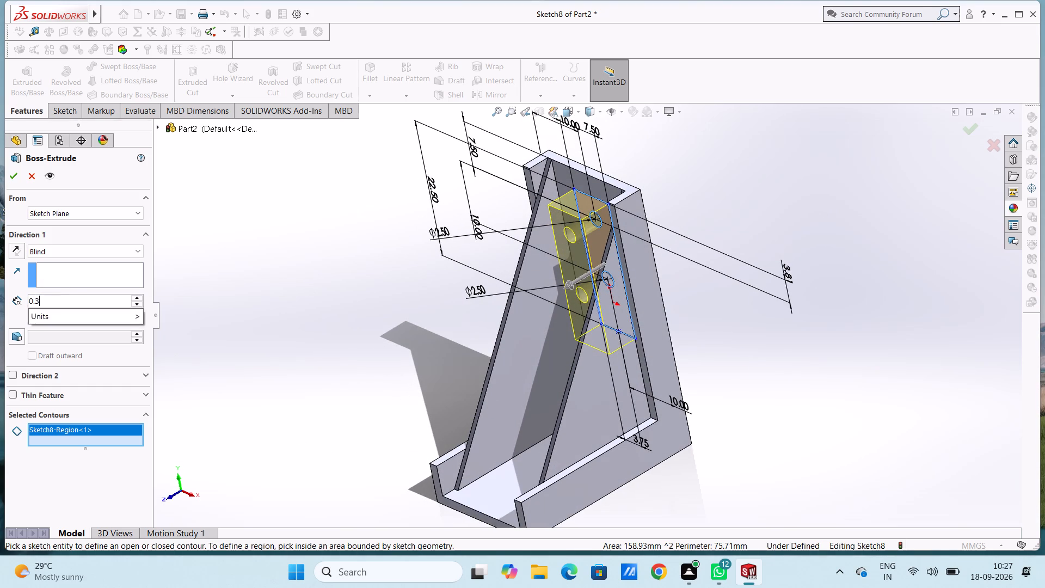
pyautogui.press('Return')
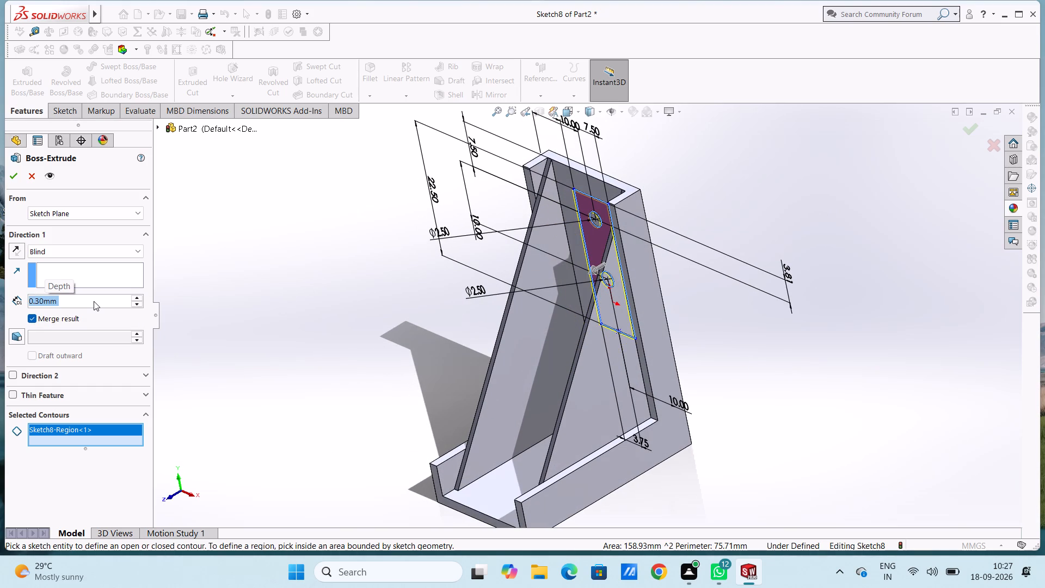
pyautogui.doubleClick(94, 301)
pyautogui.press('3')
pyautogui.press('Return')
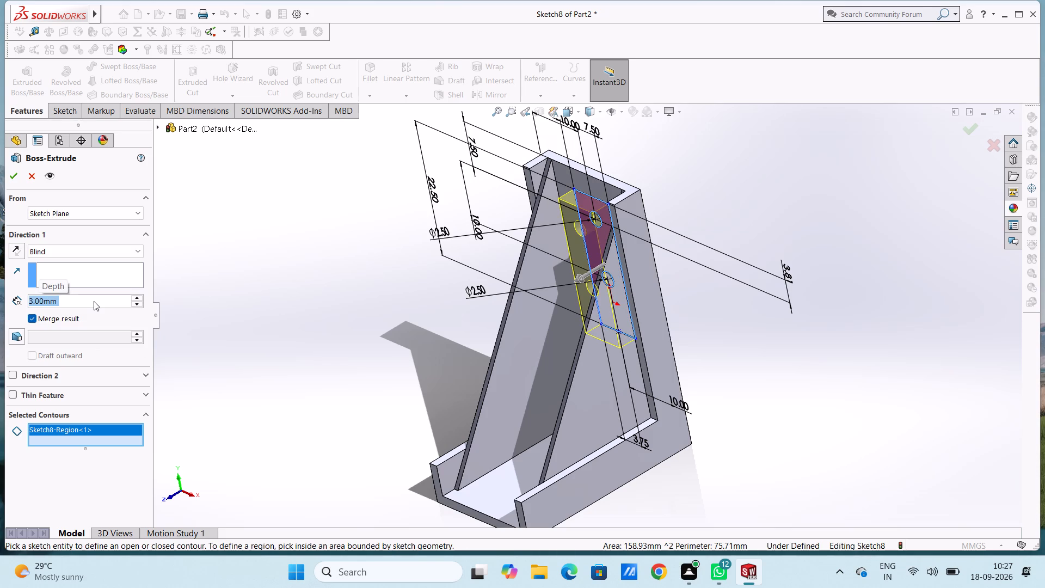
pyautogui.click(14, 173)
pyautogui.click(322, 280)
pyautogui.moveTo(324, 281); pyautogui.dragTo(384, 218, button='middle')
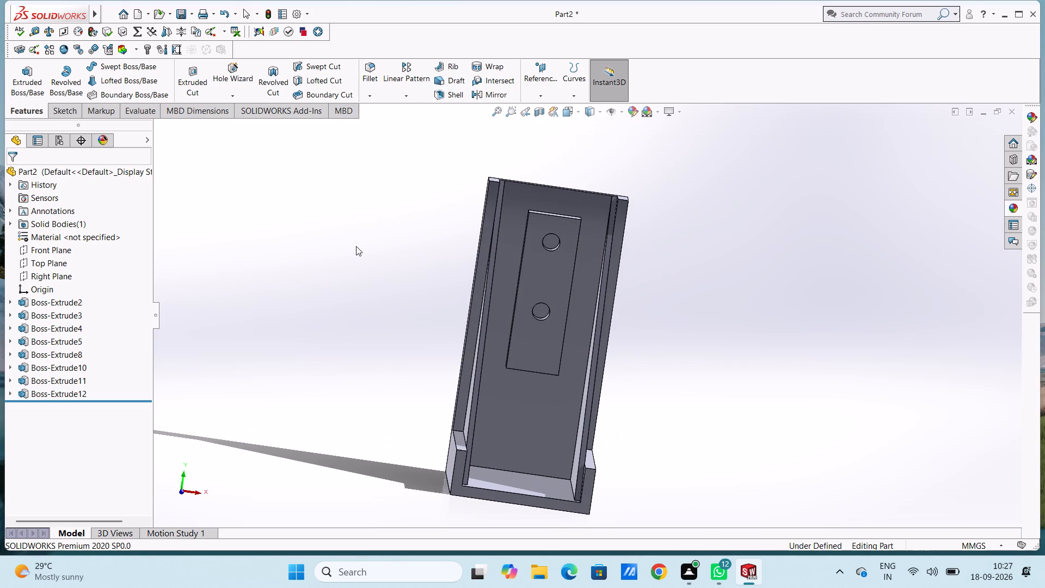
# On the plate face exposed inside the upper hole, sketch two circles of 1.25 mm radius coinciding with the pad's two hole edges.
pyautogui.hotkey('ctrl', '1')
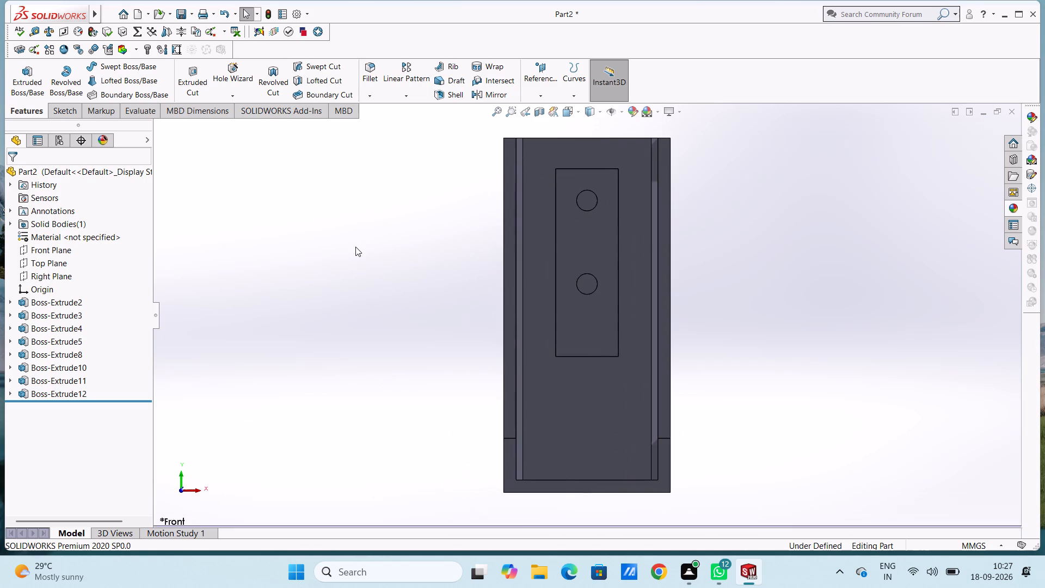
pyautogui.scroll(-1, 660, 188)
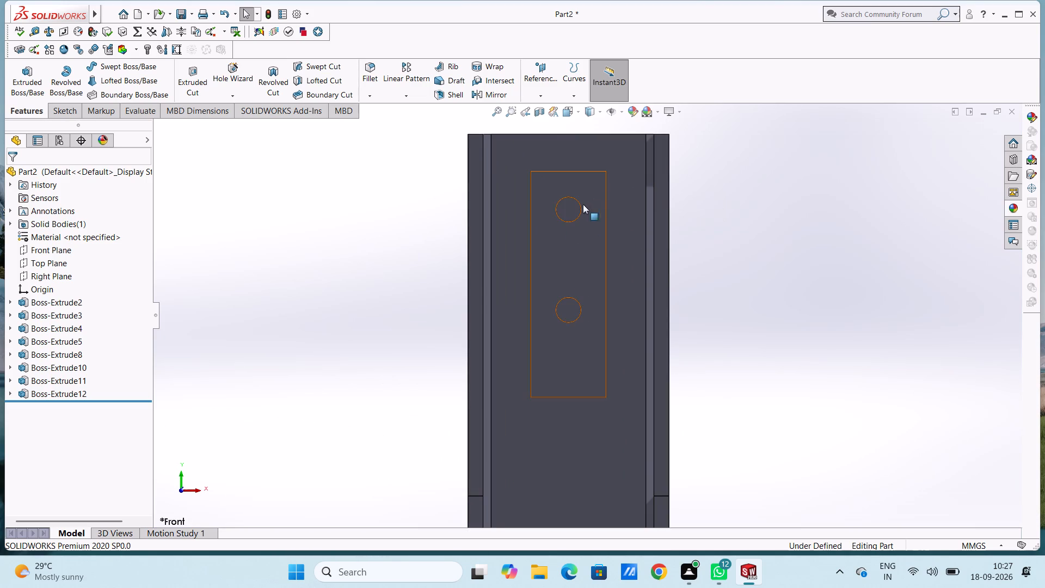
pyautogui.click(568, 209)
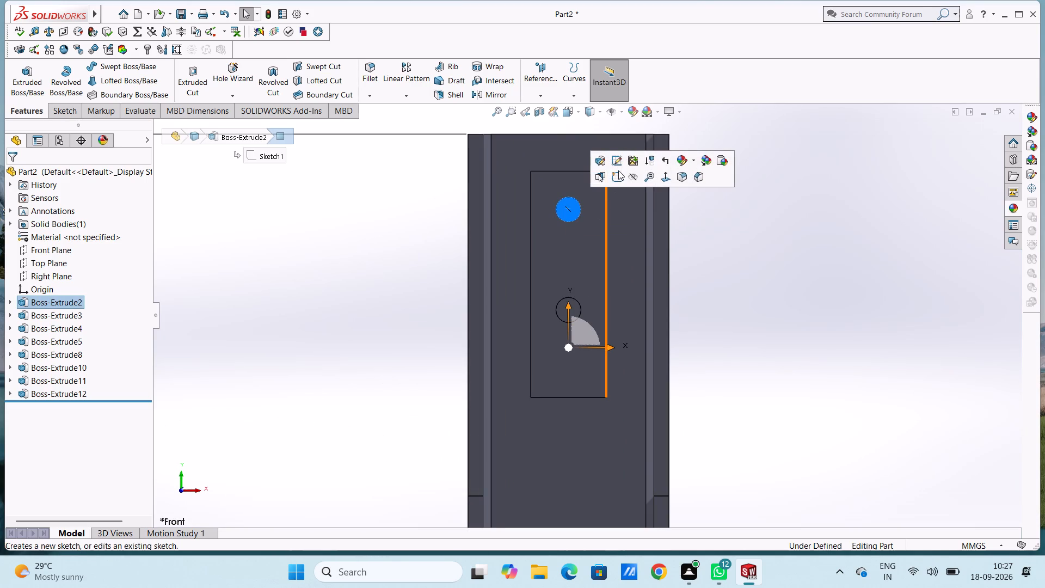
pyautogui.click(618, 173)
pyautogui.click(330, 274)
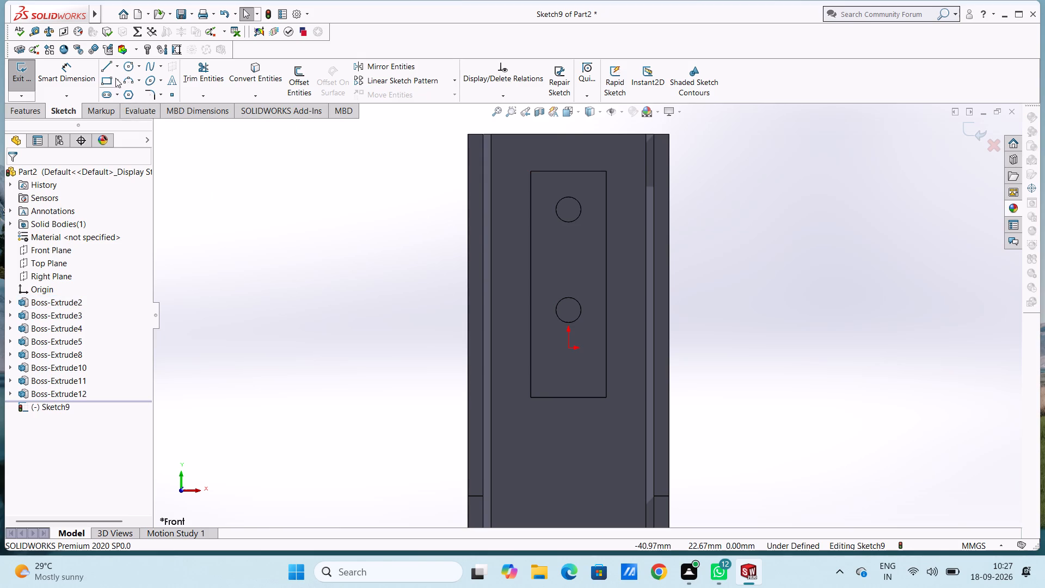
pyautogui.click(124, 69)
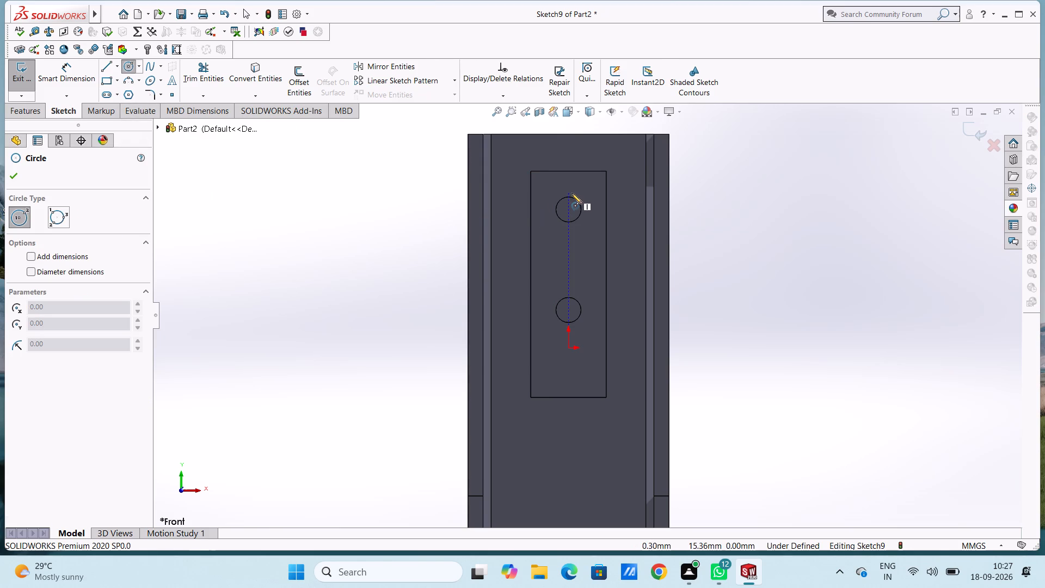
pyautogui.click(569, 210)
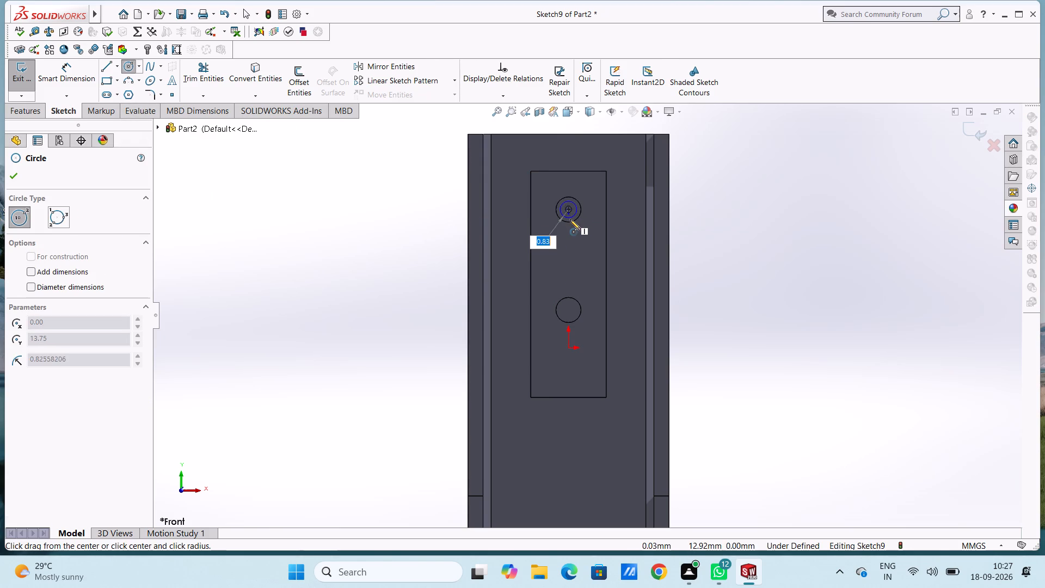
pyautogui.click(572, 223)
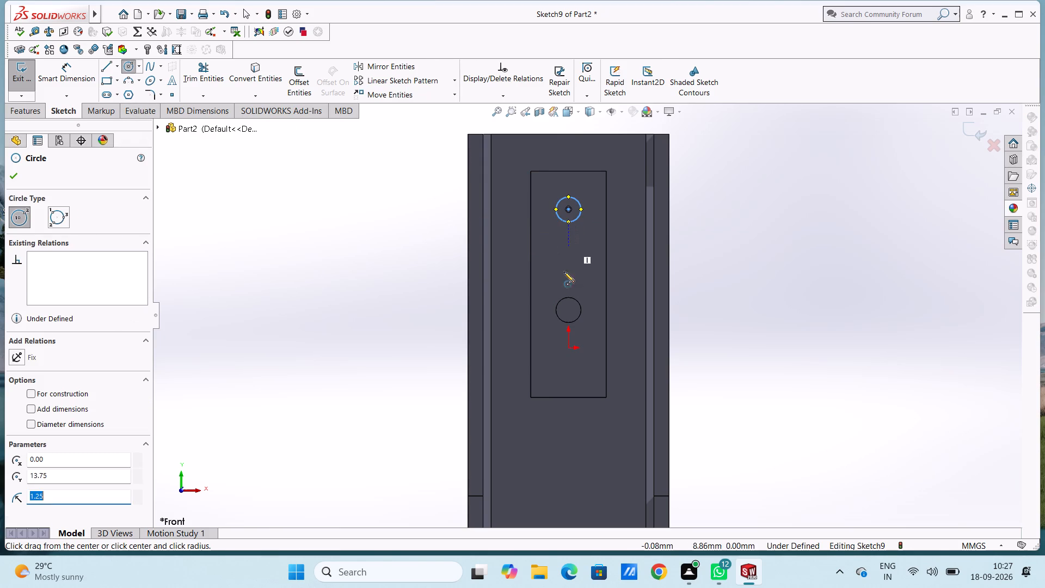
pyautogui.click(569, 310)
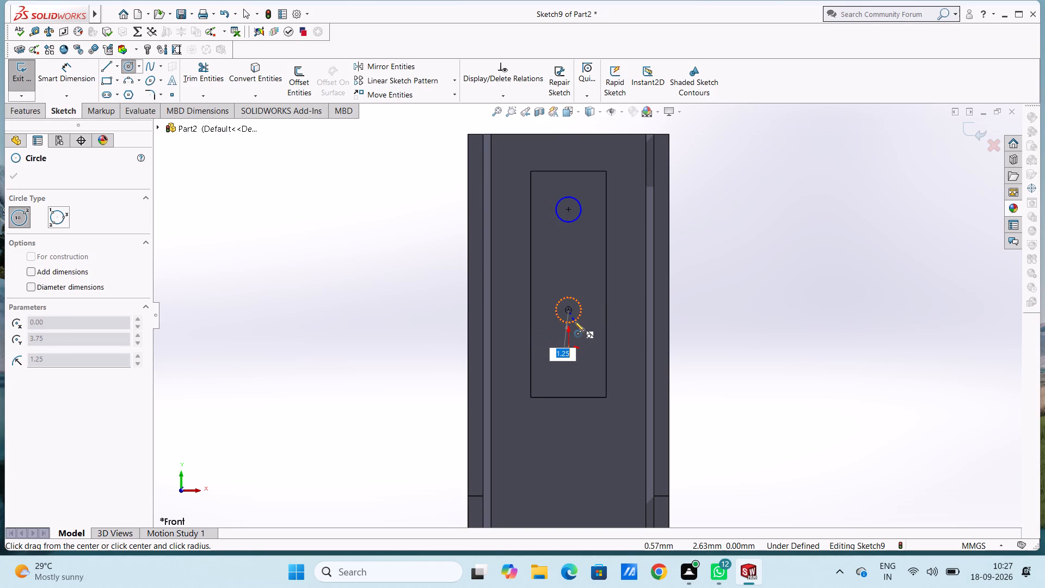
pyautogui.click(574, 321)
pyautogui.press('Escape')
pyautogui.press('Escape')
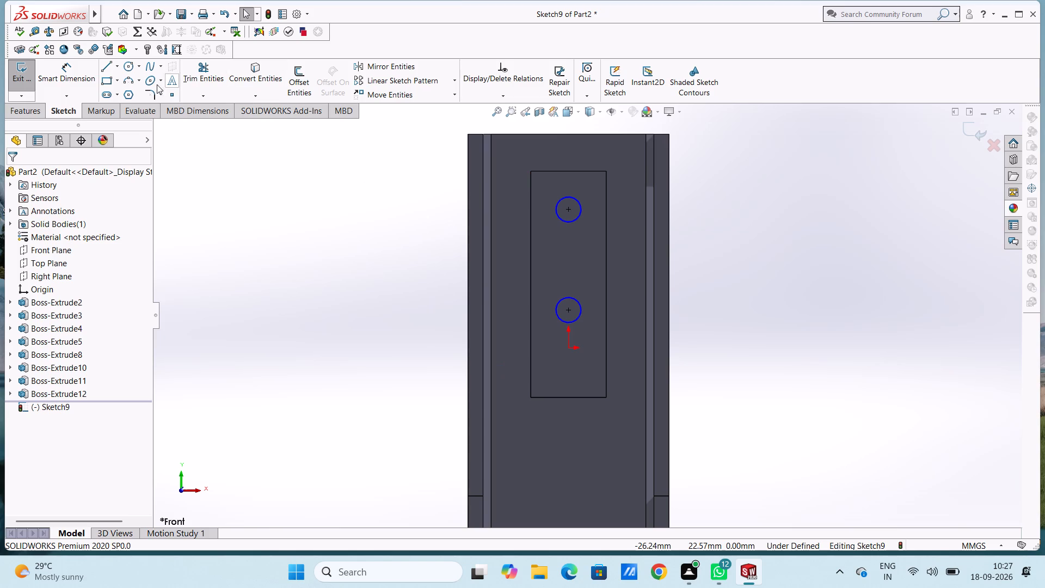
# Dimension the diameters of the upper and lower circles, keeping their drawn sizes.
pyautogui.click(49, 79)
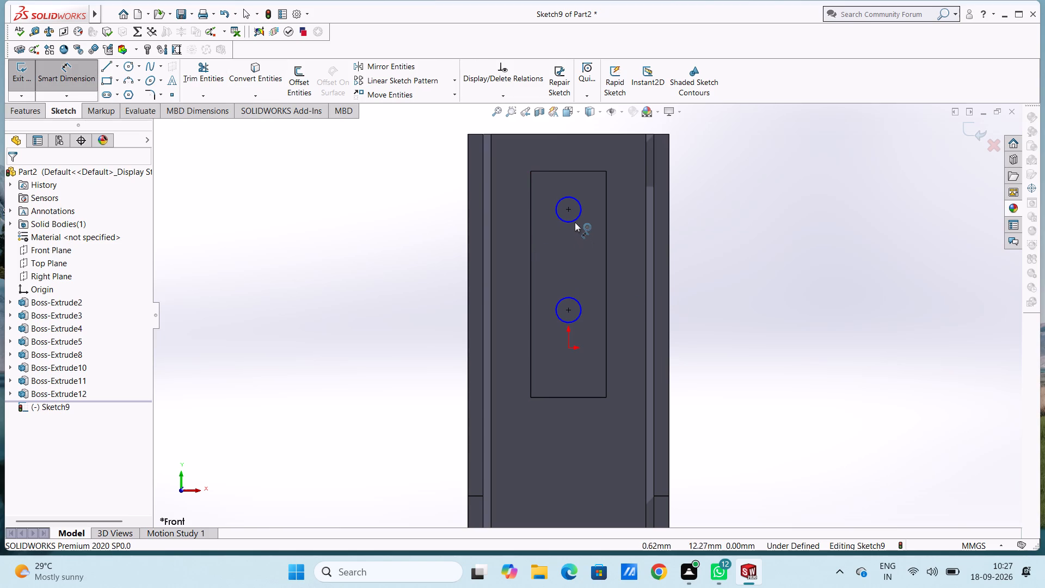
pyautogui.click(575, 221)
pyautogui.click(311, 337)
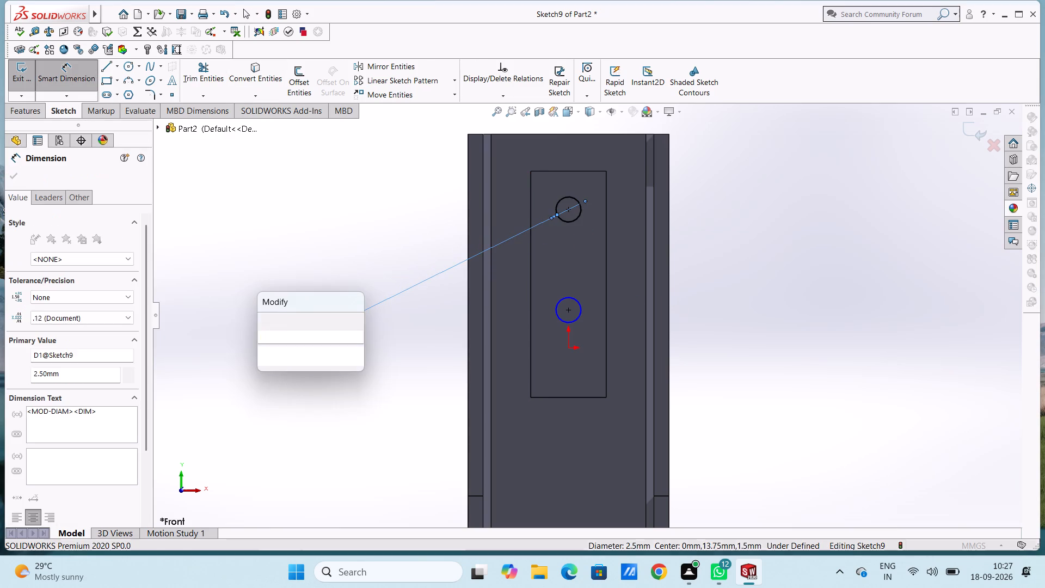
pyautogui.click(263, 323)
pyautogui.click(270, 280)
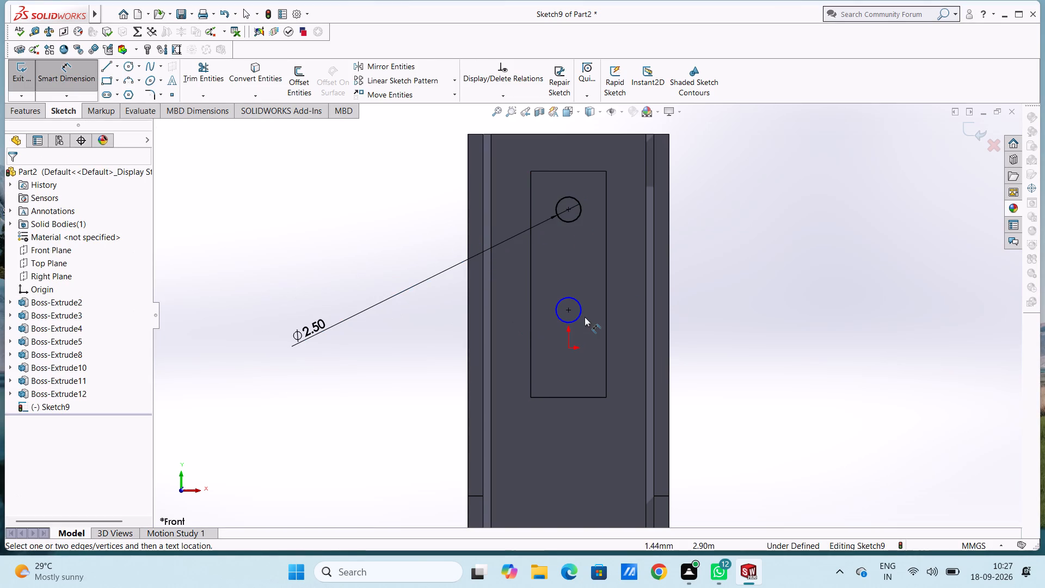
pyautogui.click(581, 309)
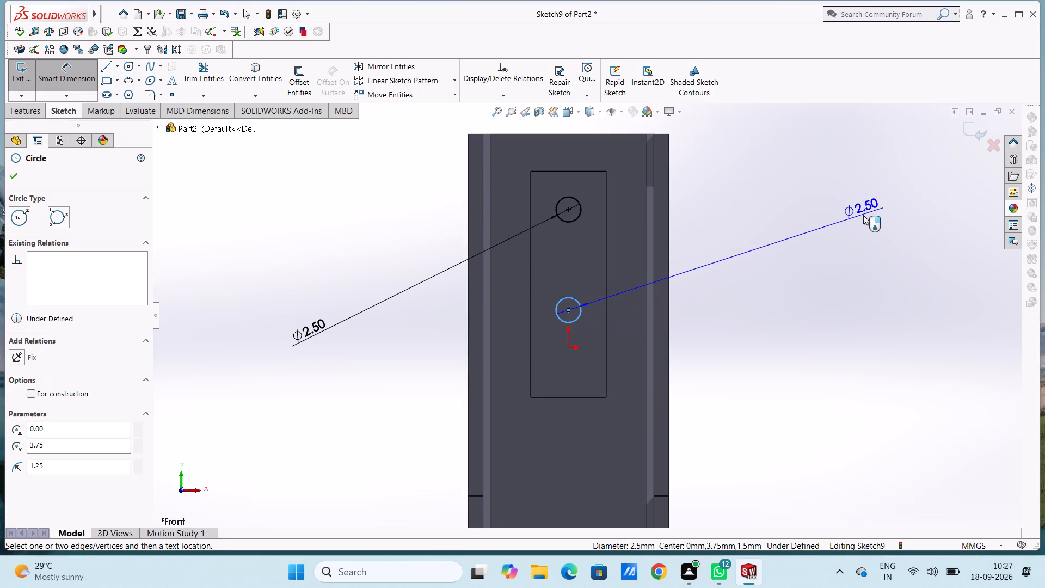
pyautogui.click(864, 215)
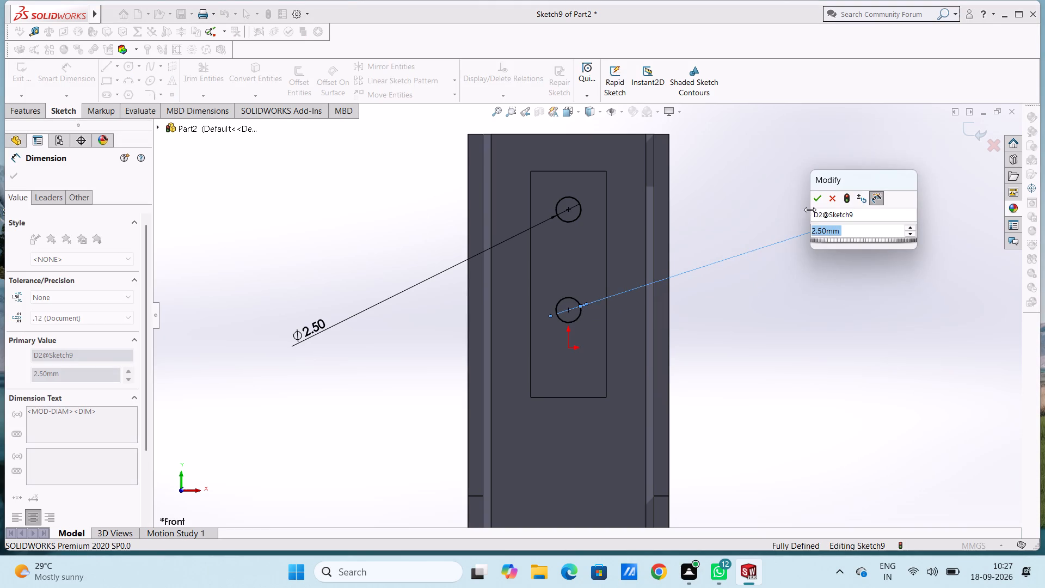
pyautogui.click(818, 201)
pyautogui.click(797, 214)
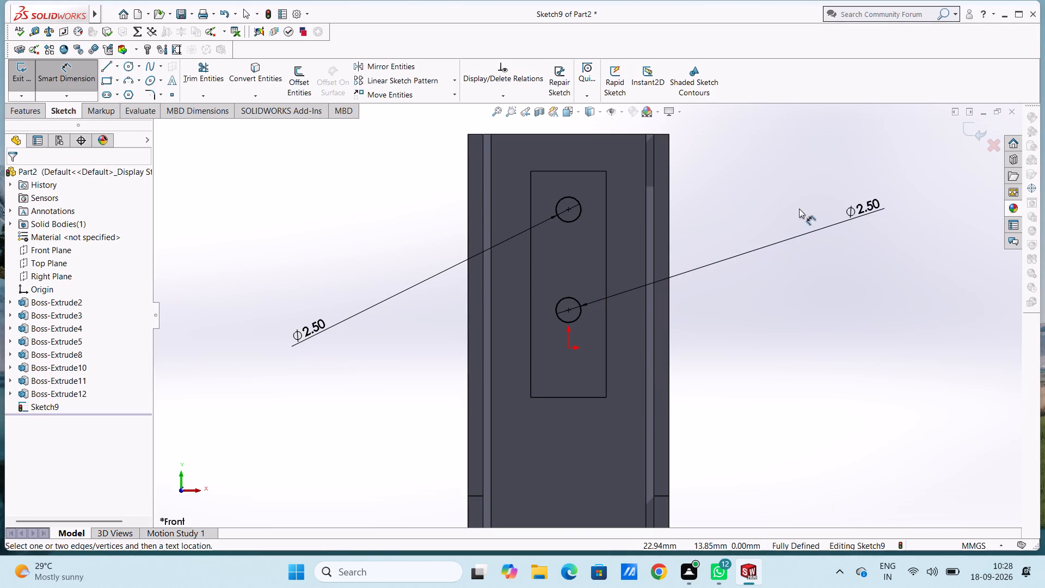
pyautogui.press('Escape')
pyautogui.press('Escape')
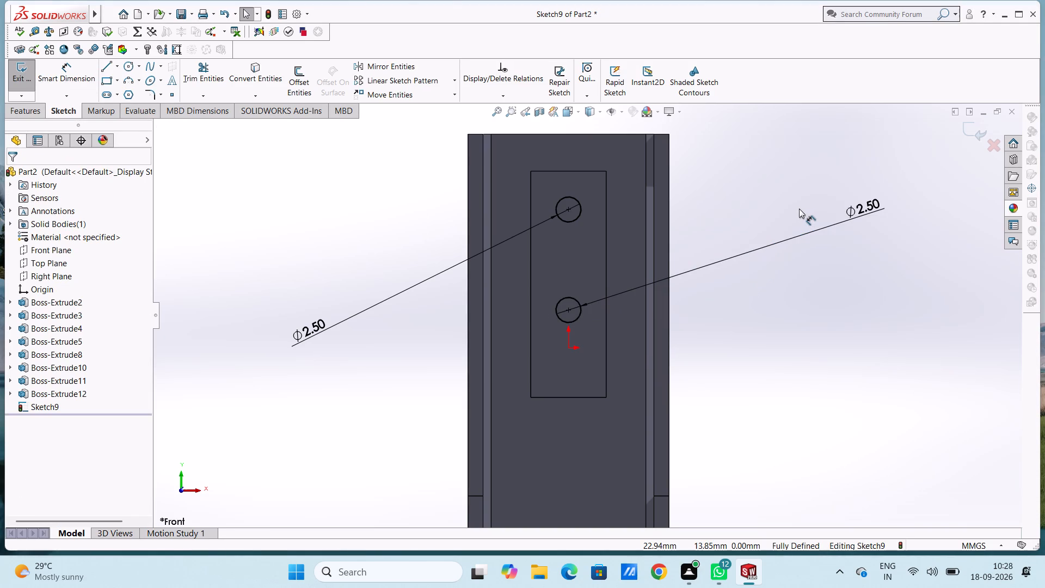
# Cut the two circles through the upright plate with a 10 mm blind extruded cut.
pyautogui.moveTo(889, 293); pyautogui.dragTo(849, 314, button='middle')
pyautogui.click(30, 114)
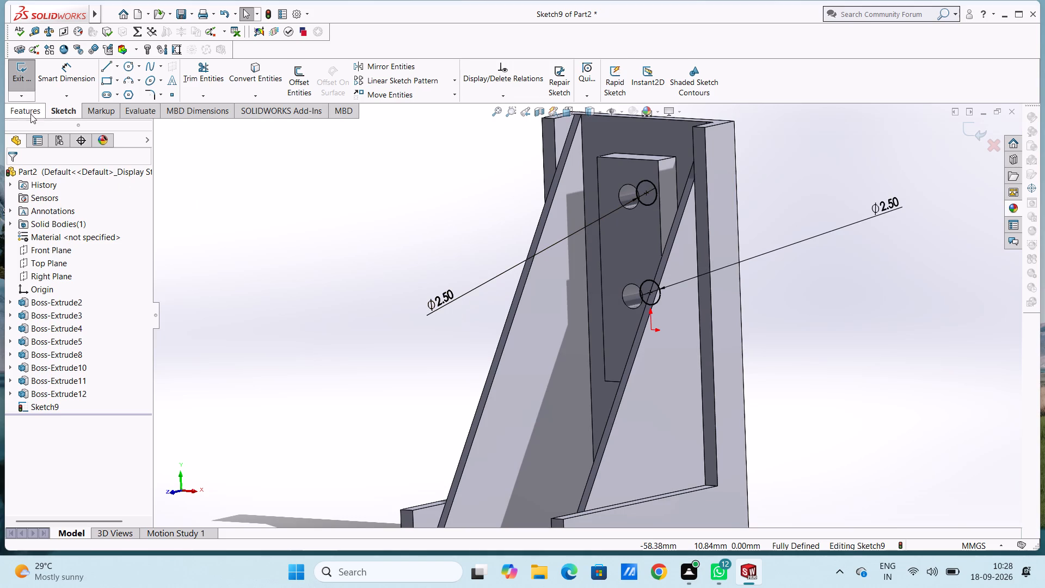
pyautogui.click(192, 81)
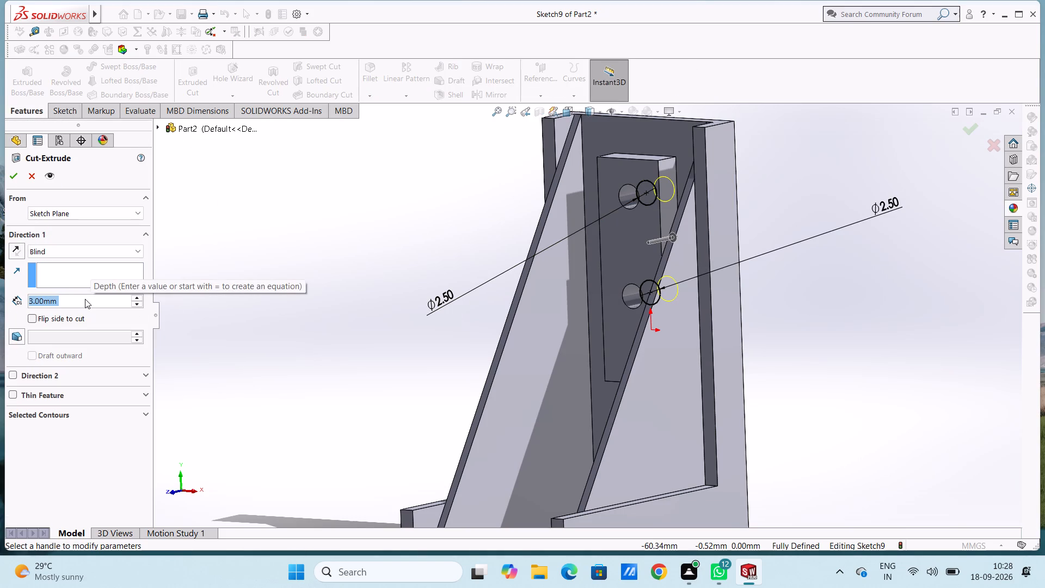
pyautogui.write('10')
pyautogui.press('Return')
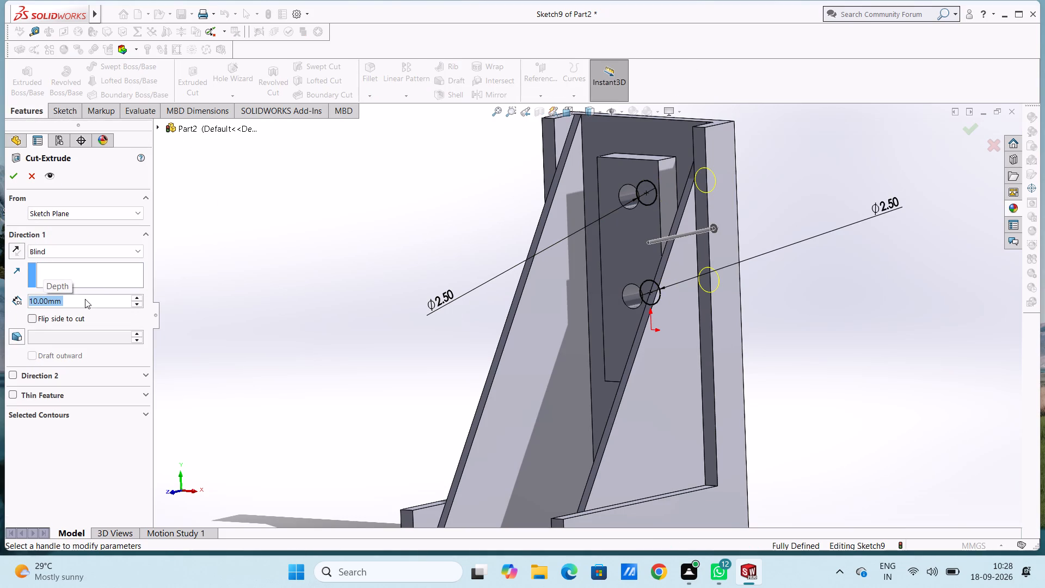
pyautogui.click(15, 181)
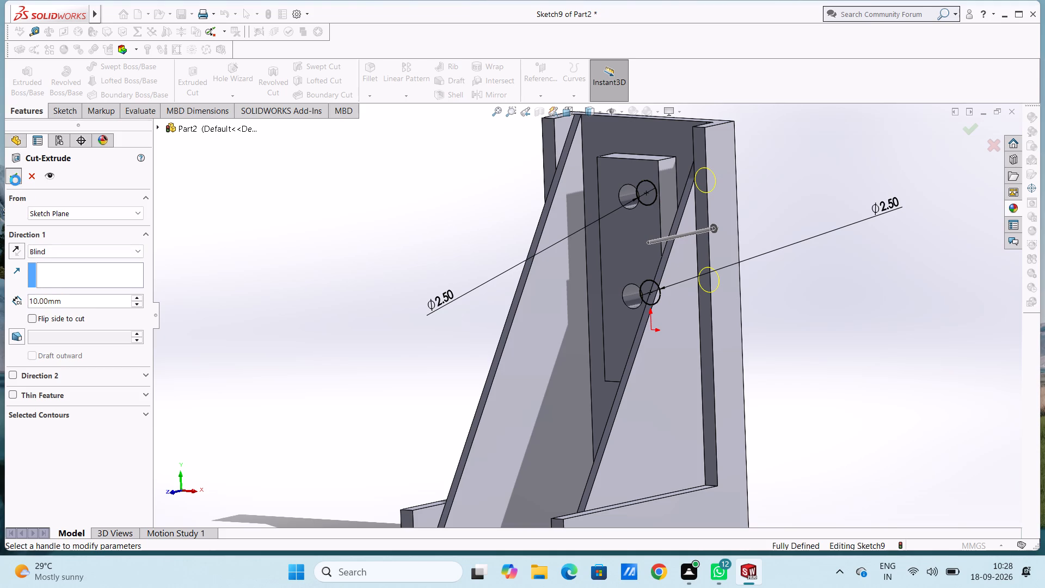
pyautogui.click(401, 316)
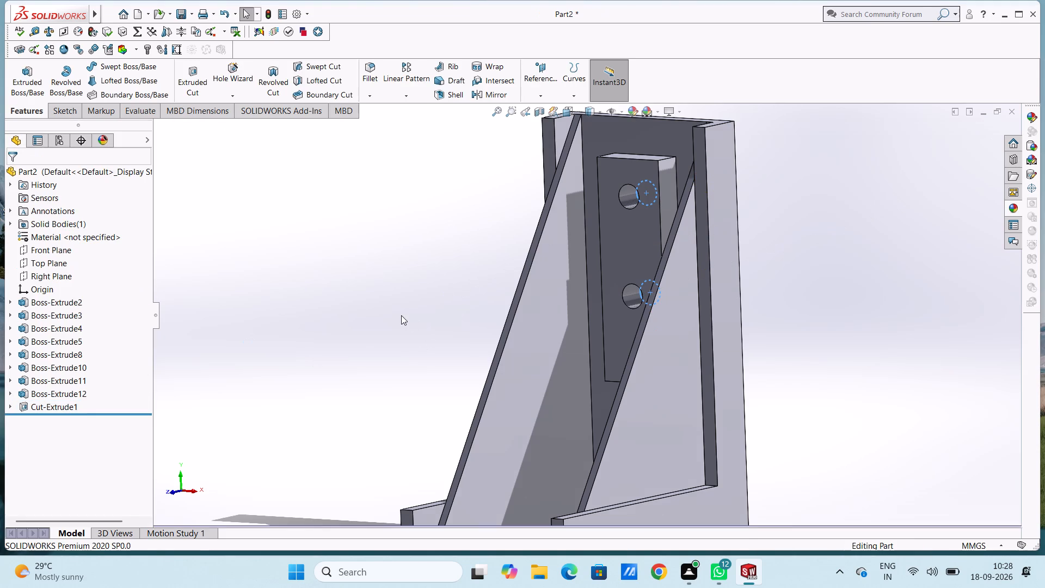
pyautogui.hotkey('ctrl', '1')
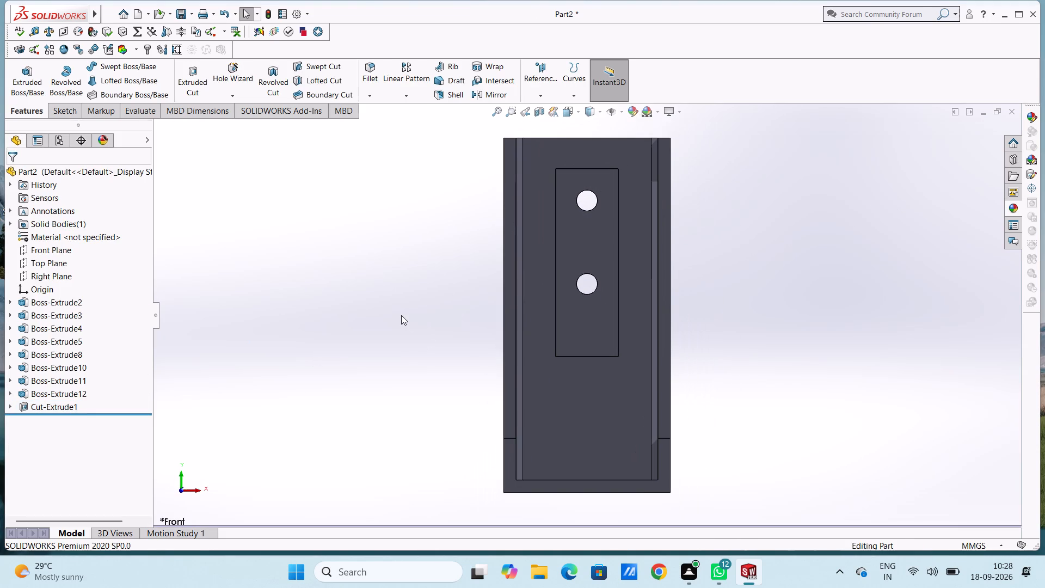
pyautogui.scroll(-1, 324, 286)
pyautogui.scroll(2, 450, 333)
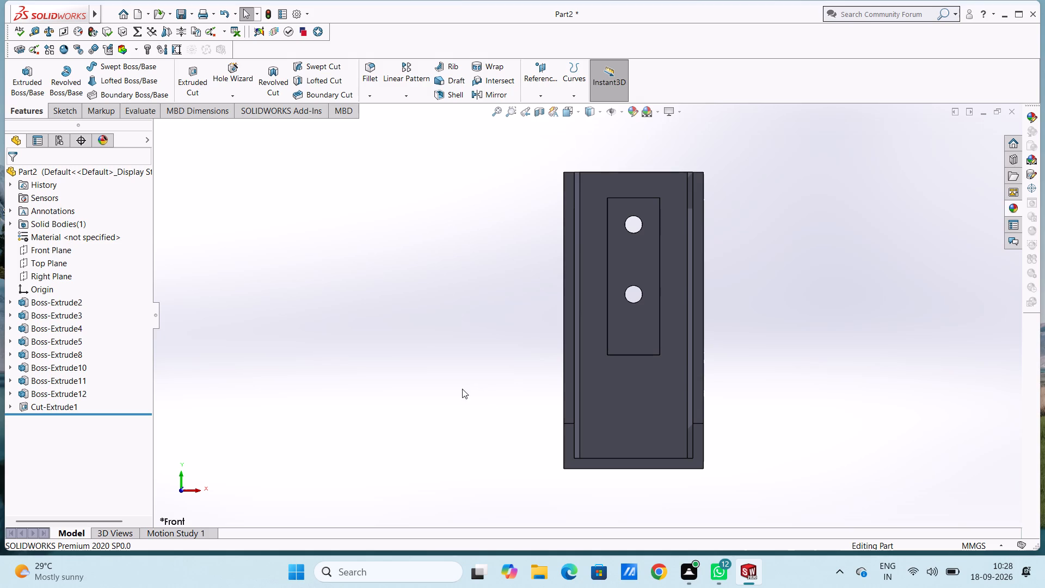
# On the raised pad's front face, sketch a circle of 1 mm radius centred in the upper hole.
pyautogui.click(649, 265)
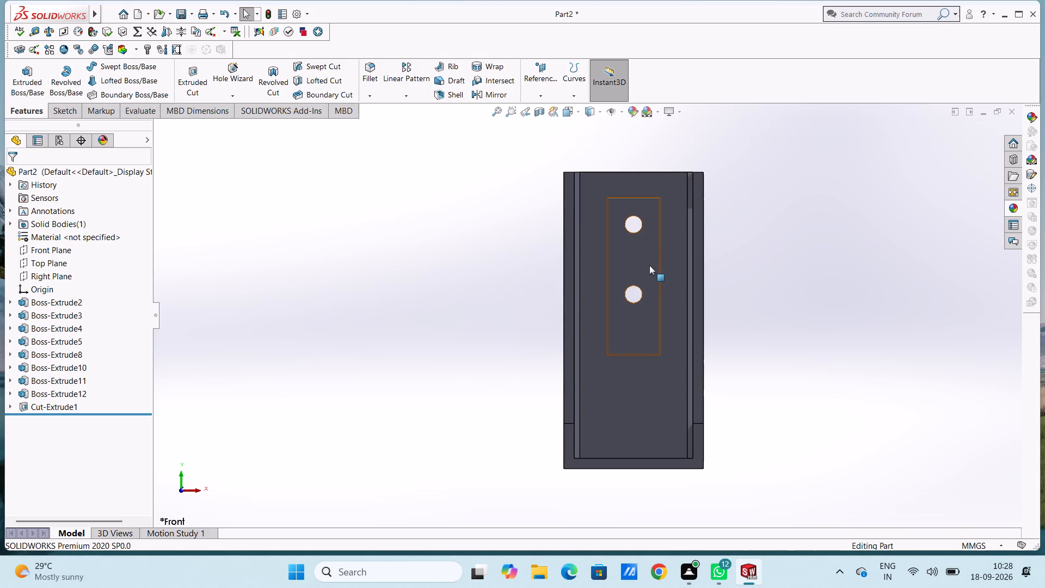
pyautogui.click(694, 237)
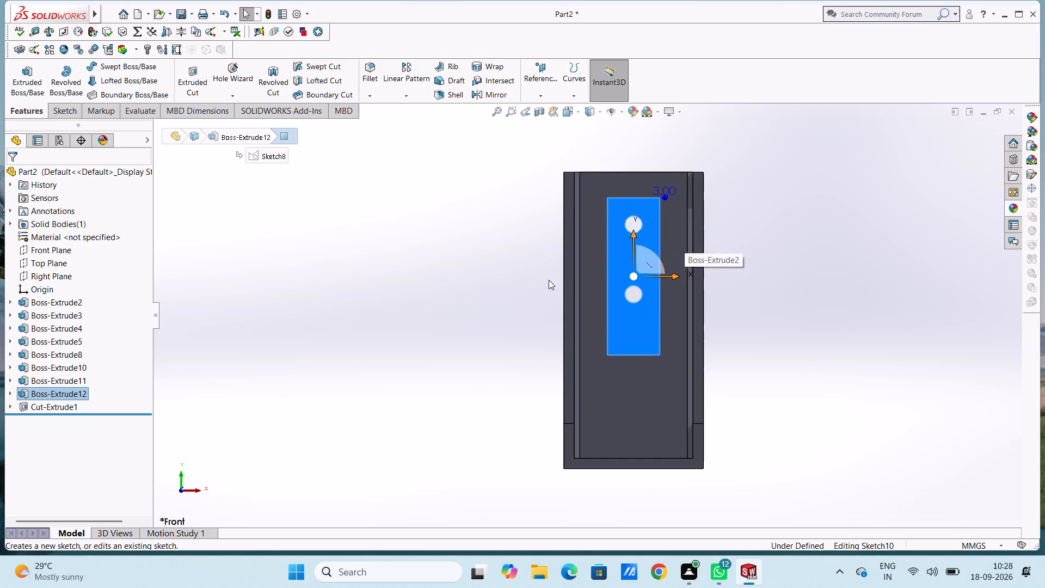
pyautogui.click(385, 294)
pyautogui.scroll(-5, 735, 199)
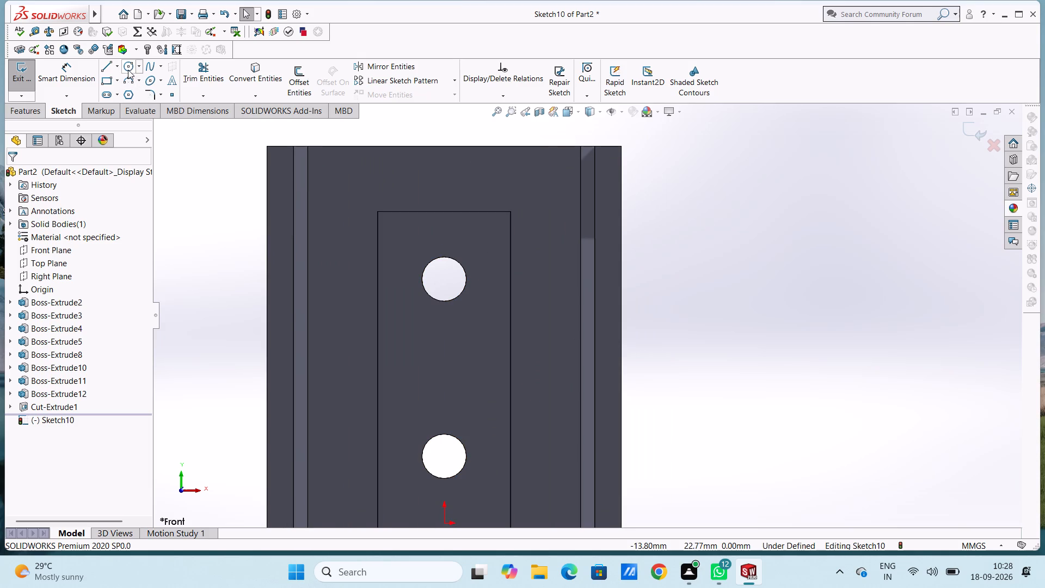
pyautogui.click(128, 70)
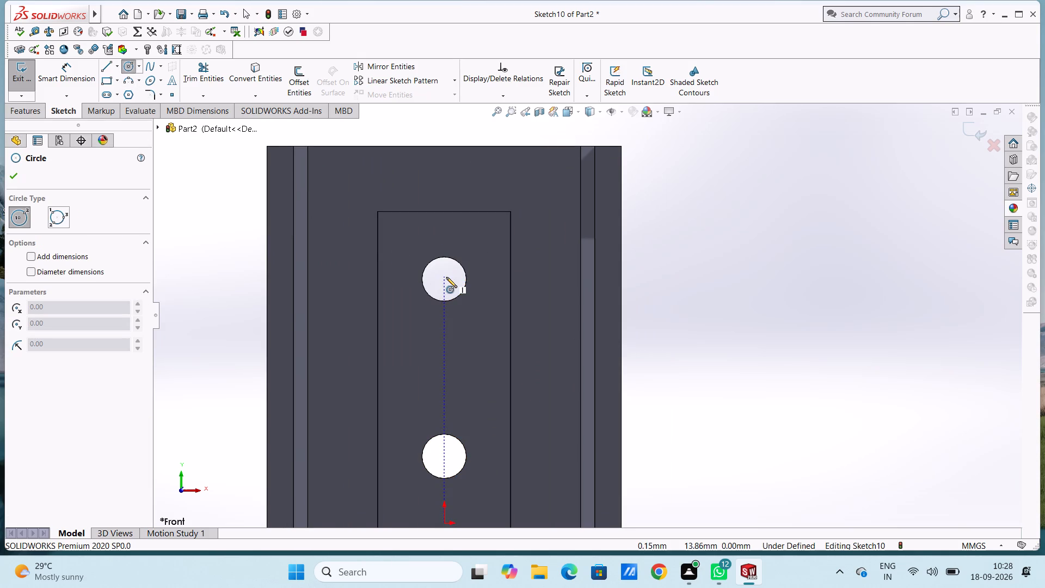
pyautogui.click(444, 278)
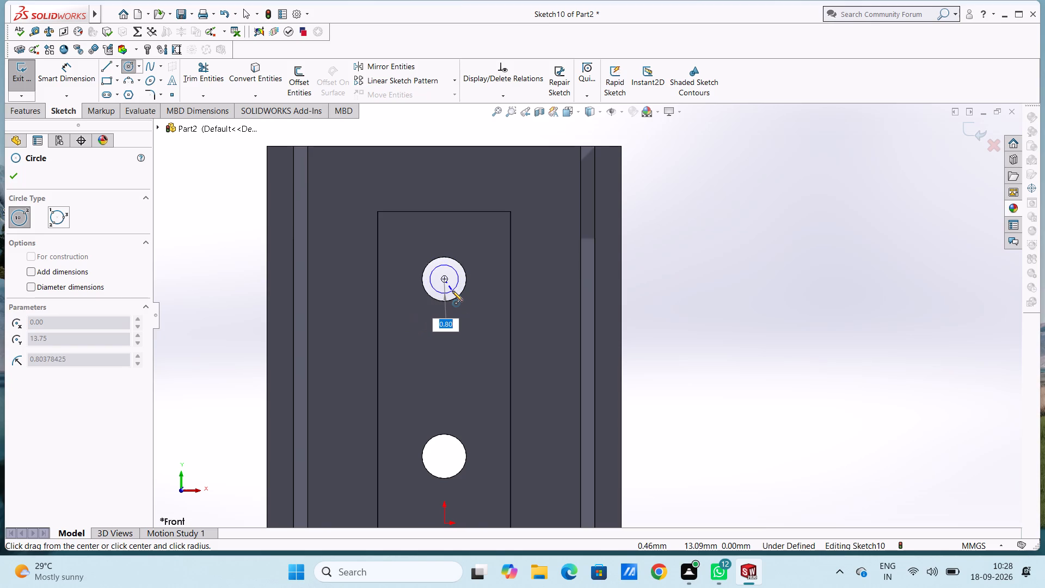
pyautogui.hotkey('ctrl', '1')
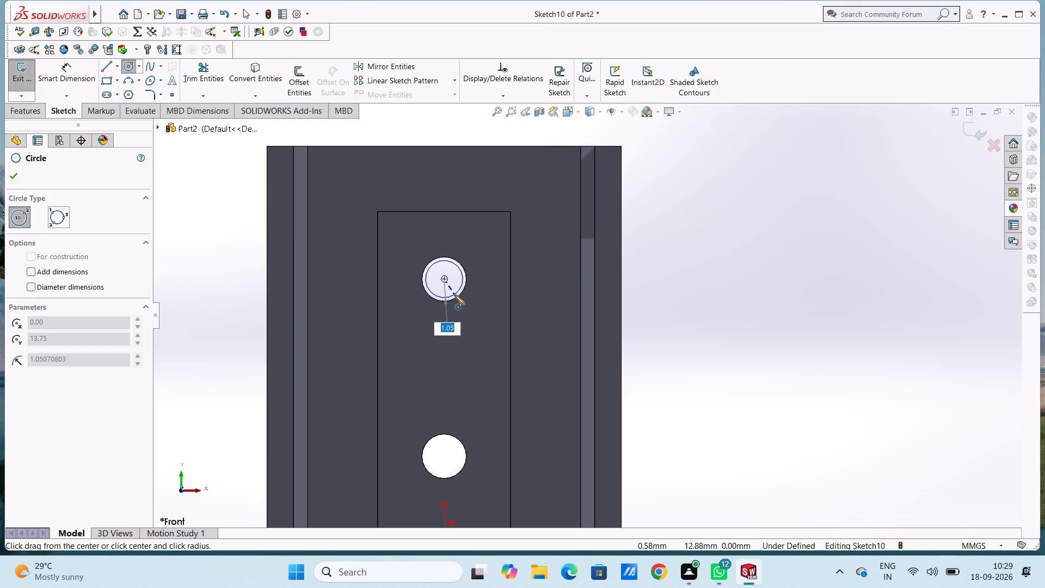
pyautogui.press('1')
pyautogui.press('Return')
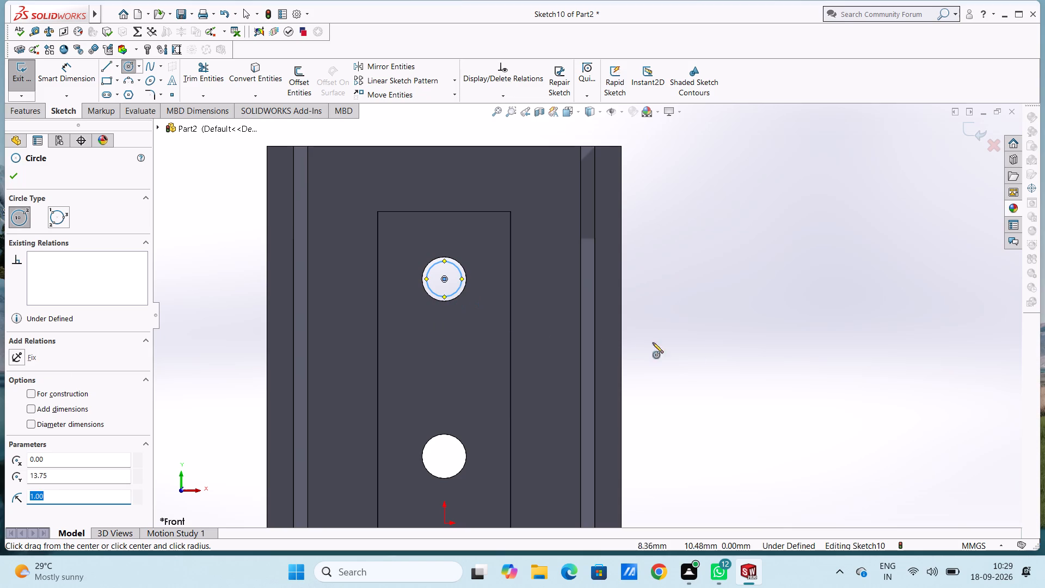
pyautogui.press('Escape')
pyautogui.press('Escape')
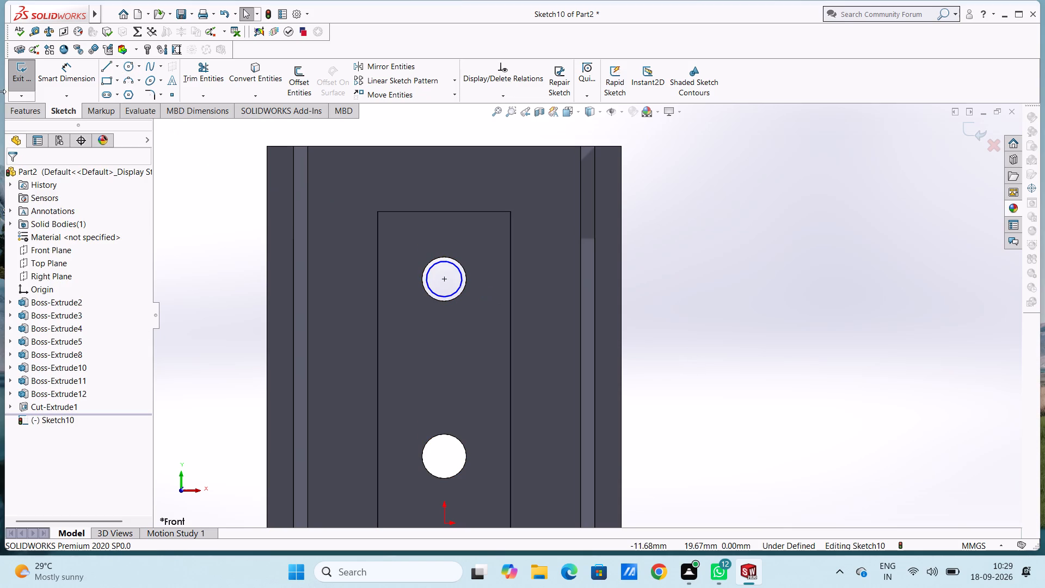
# Dimension the new circle's diameter, keeping its drawn size.
pyautogui.click(66, 77)
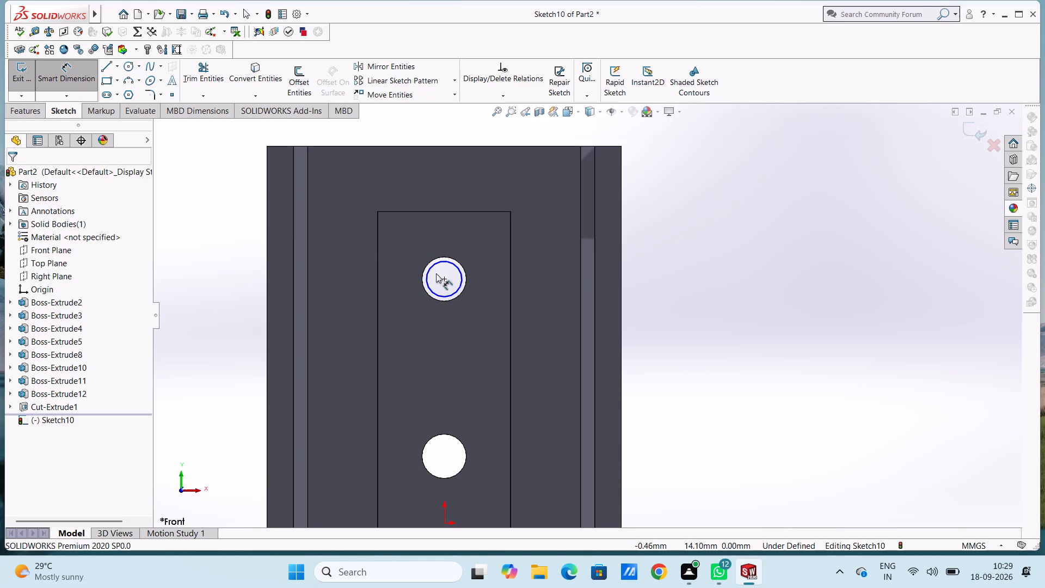
pyautogui.click(427, 278)
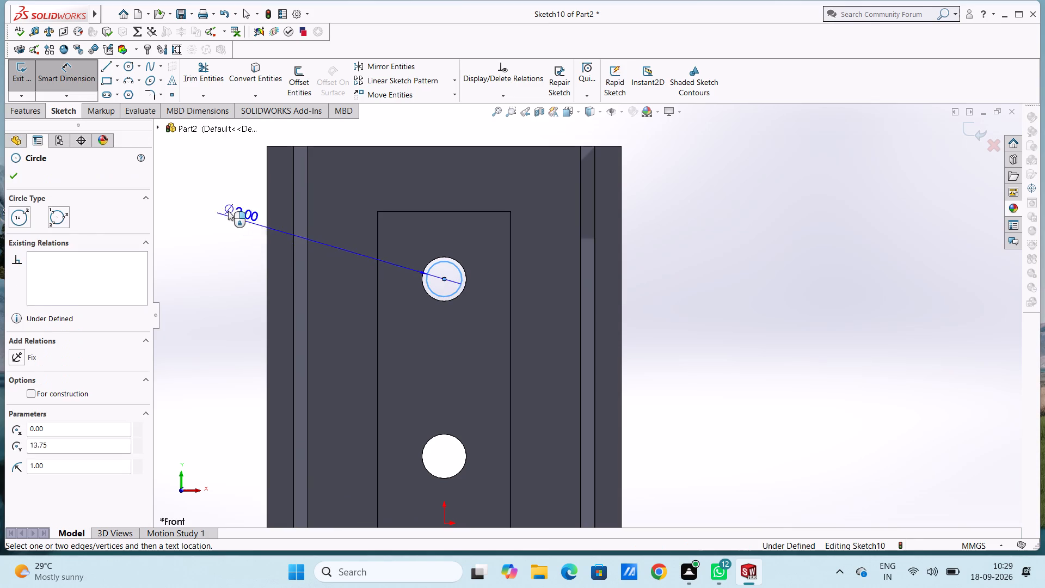
pyautogui.click(228, 210)
pyautogui.click(182, 196)
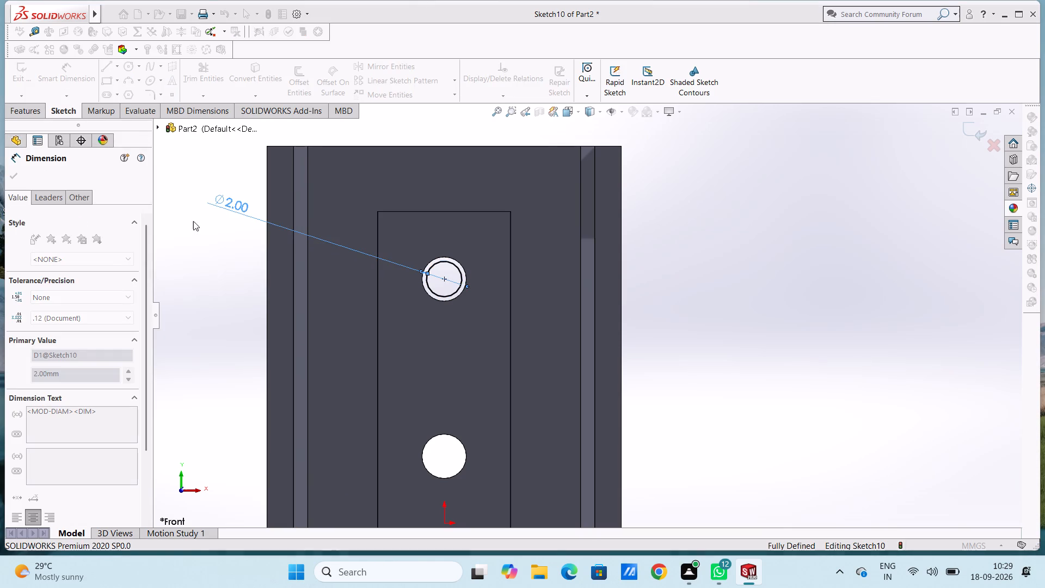
pyautogui.click(206, 246)
pyautogui.press('Escape')
pyautogui.press('Escape')
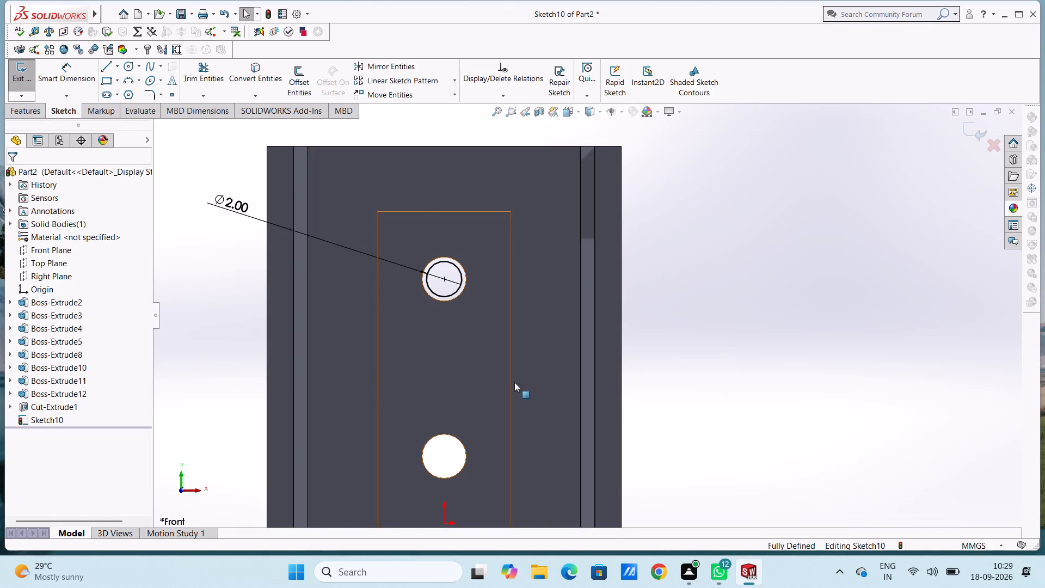
# Set up a blind boss extrusion of the circle, reversed to run back through the upright plate, with a 33.75 mm depth.
pyautogui.moveTo(768, 258); pyautogui.dragTo(731, 293, button='middle')
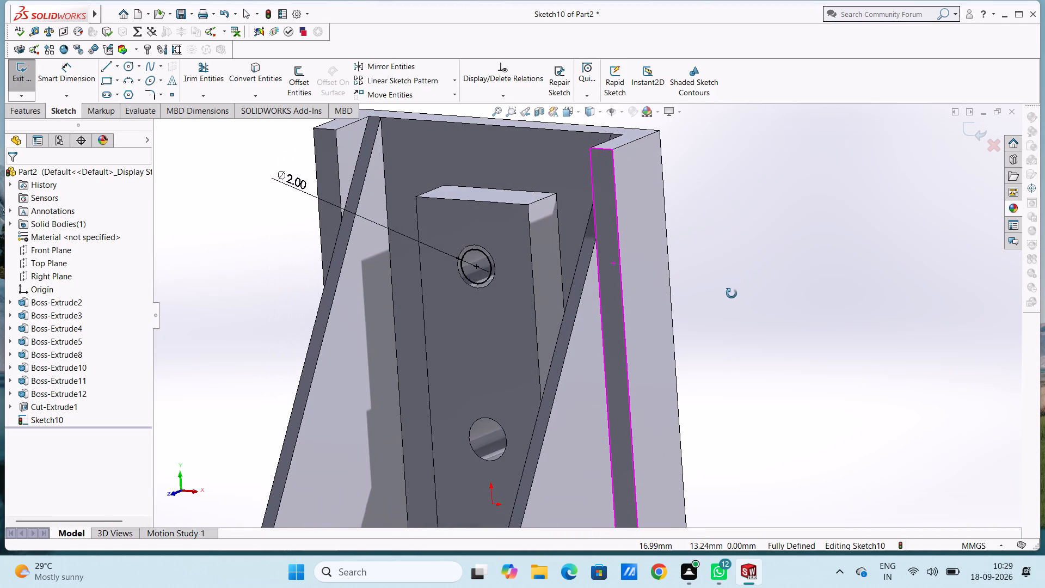
pyautogui.moveTo(731, 293); pyautogui.dragTo(724, 296, button='middle')
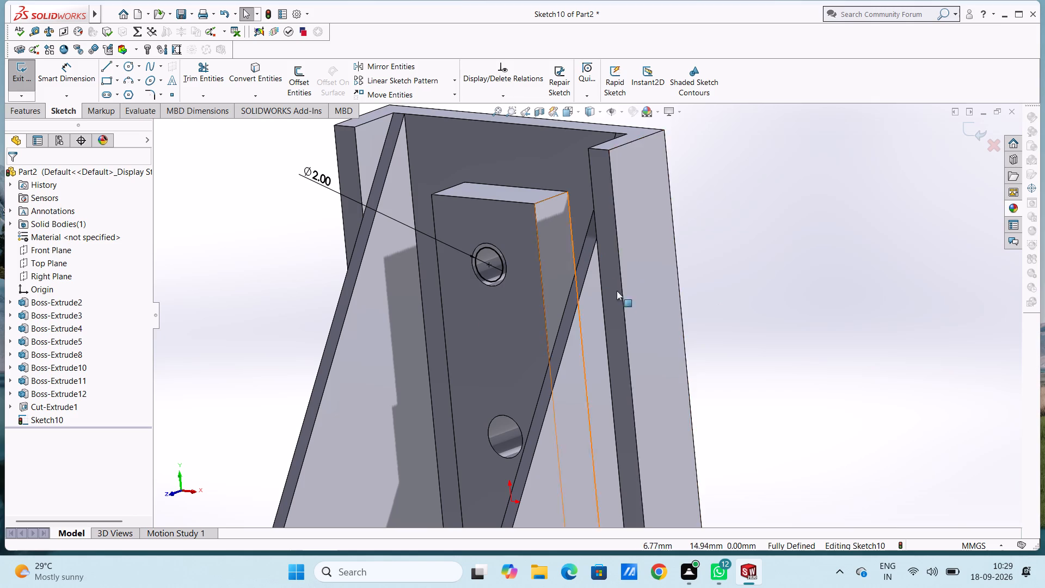
pyautogui.scroll(5, 660, 341)
pyautogui.scroll(2, 635, 419)
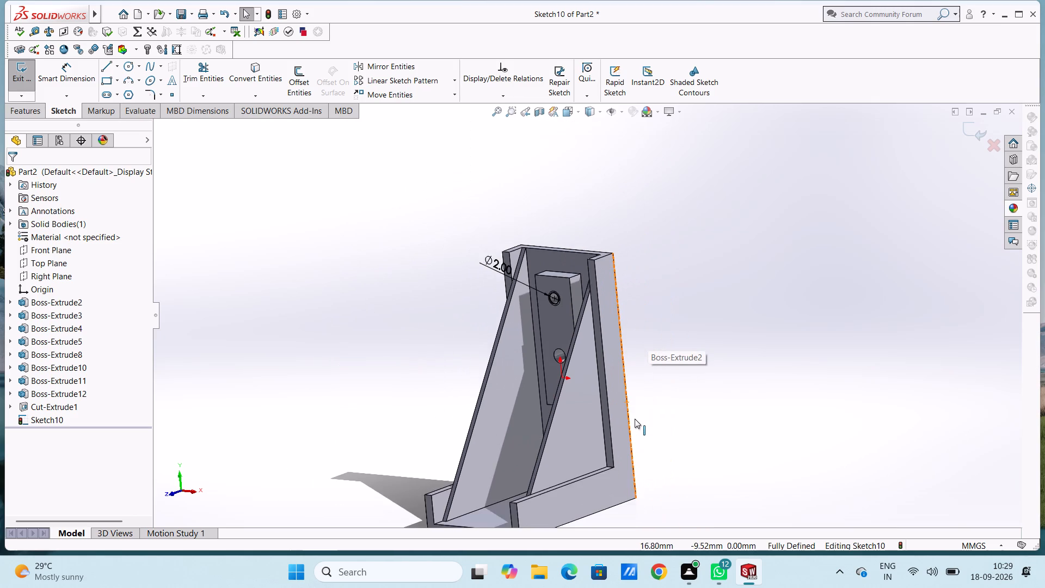
pyautogui.click(14, 111)
pyautogui.click(19, 77)
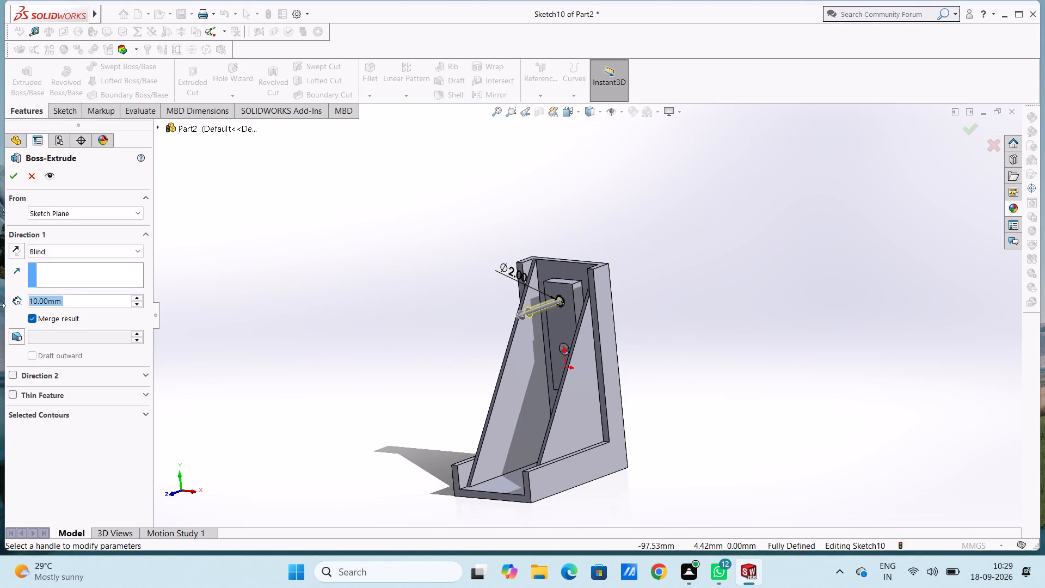
pyautogui.click(16, 247)
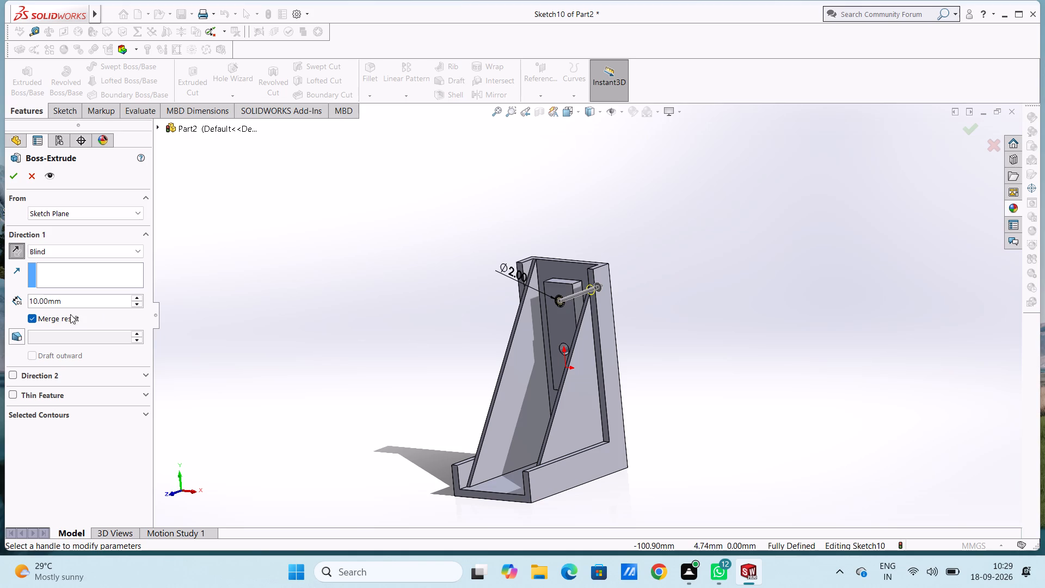
pyautogui.doubleClick(78, 303)
pyautogui.write('33.')
pyautogui.write('75')
pyautogui.press('Return')
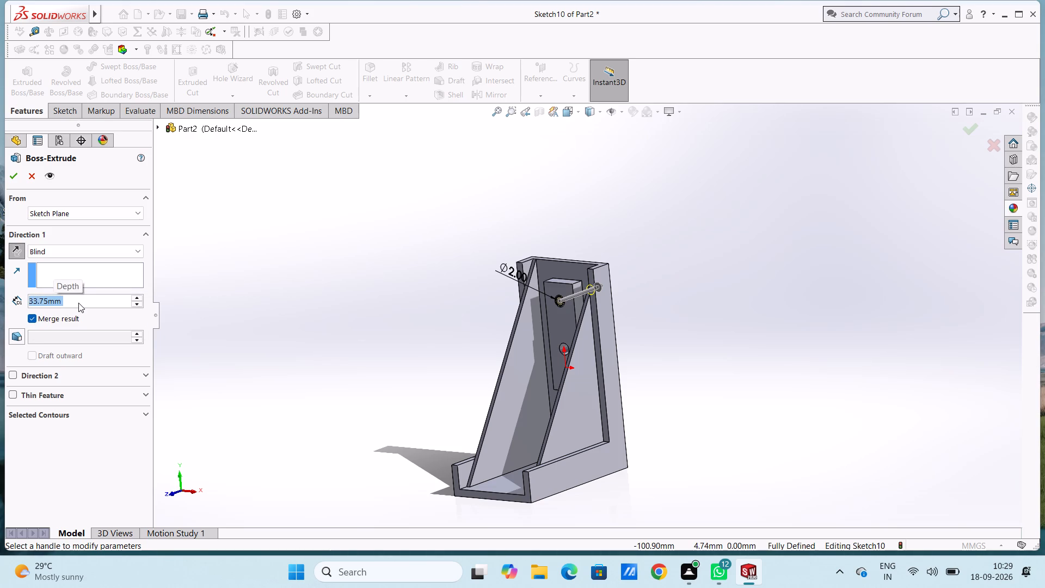
pyautogui.scroll(4, 287, 408)
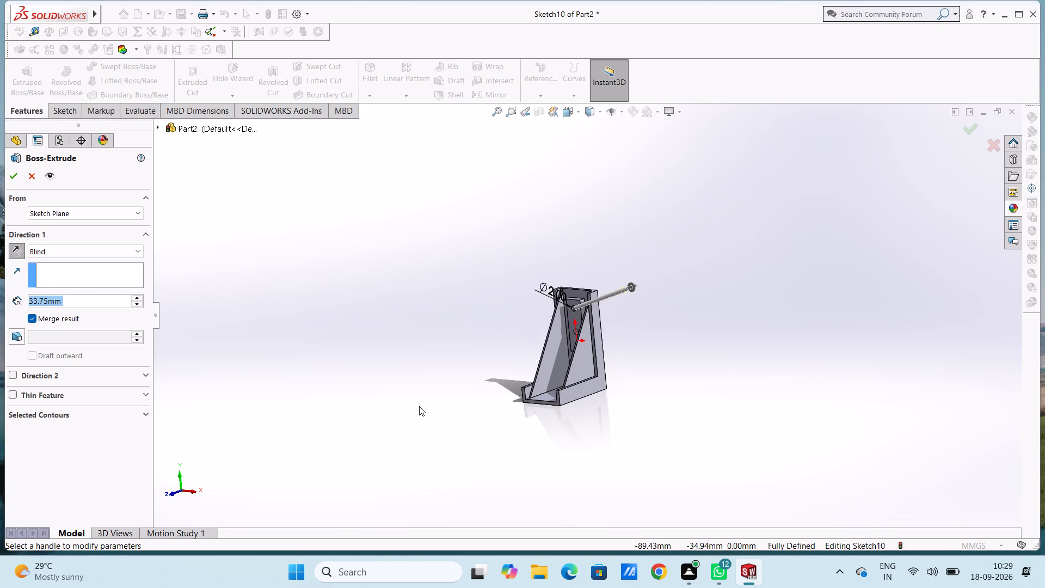
pyautogui.moveTo(683, 387); pyautogui.dragTo(646, 407, button='middle')
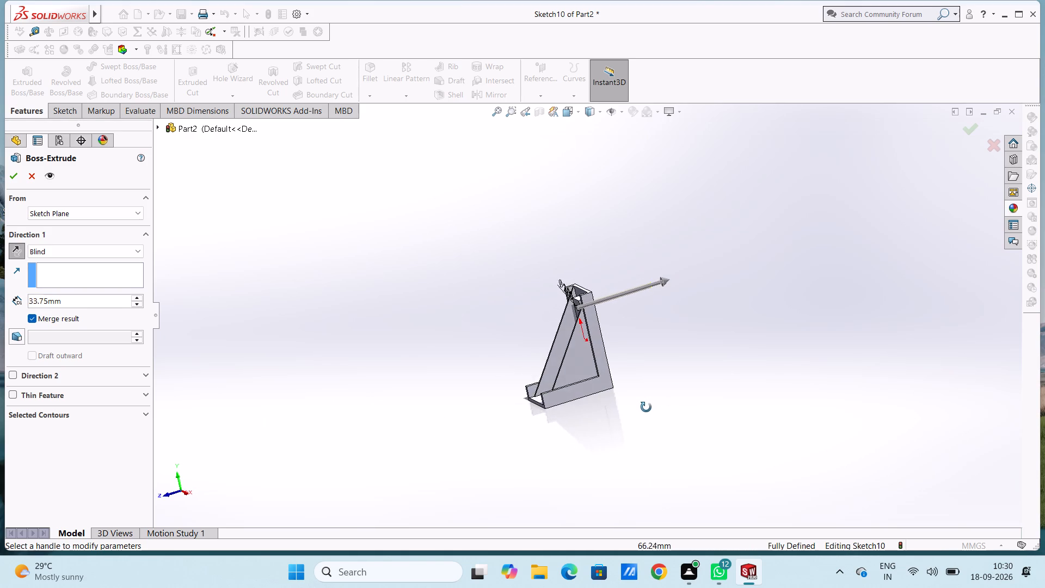
pyautogui.moveTo(646, 407); pyautogui.dragTo(686, 402, button='middle')
pyautogui.moveTo(699, 397); pyautogui.dragTo(736, 387, button='middle')
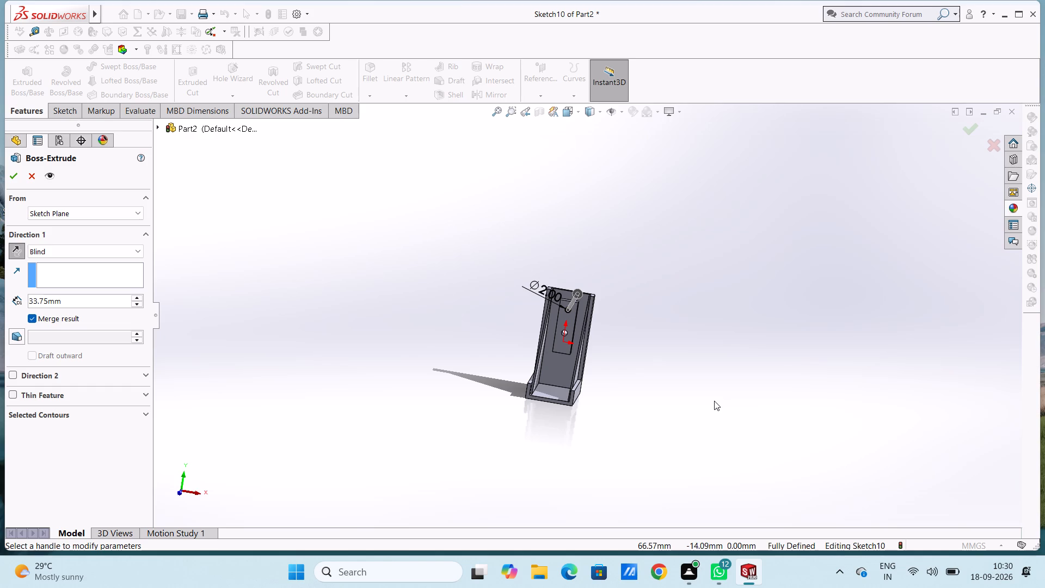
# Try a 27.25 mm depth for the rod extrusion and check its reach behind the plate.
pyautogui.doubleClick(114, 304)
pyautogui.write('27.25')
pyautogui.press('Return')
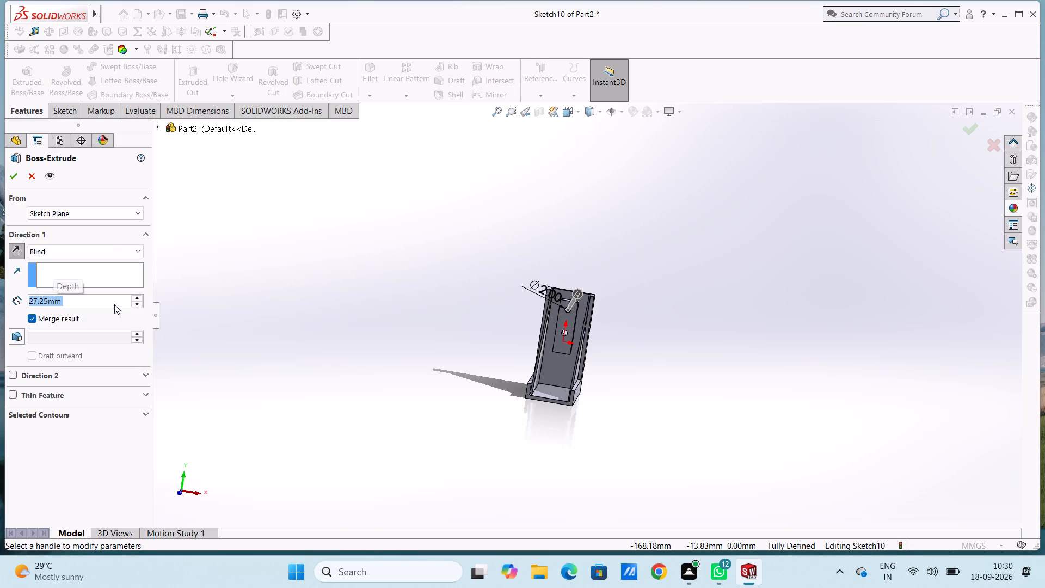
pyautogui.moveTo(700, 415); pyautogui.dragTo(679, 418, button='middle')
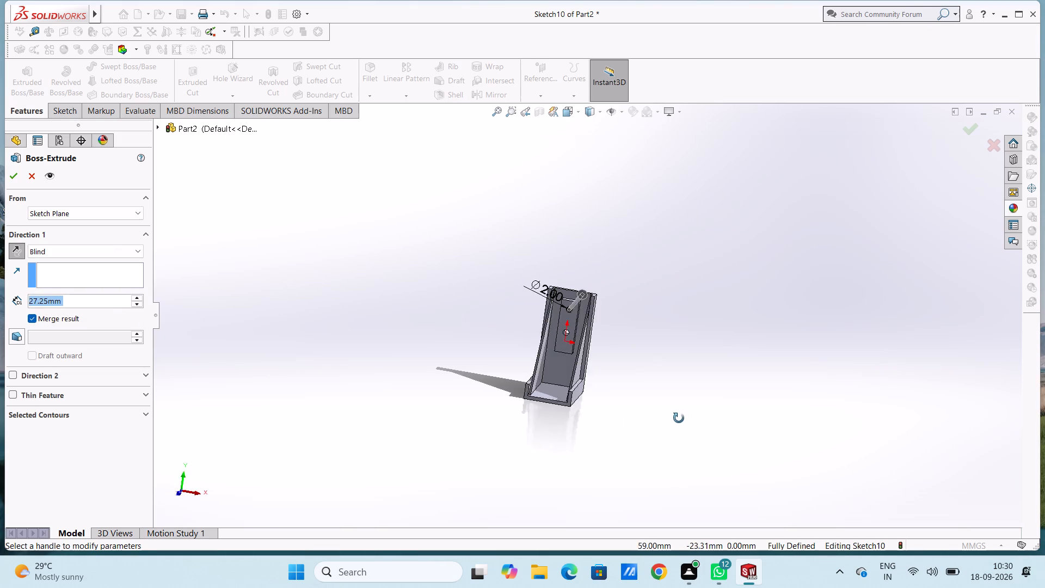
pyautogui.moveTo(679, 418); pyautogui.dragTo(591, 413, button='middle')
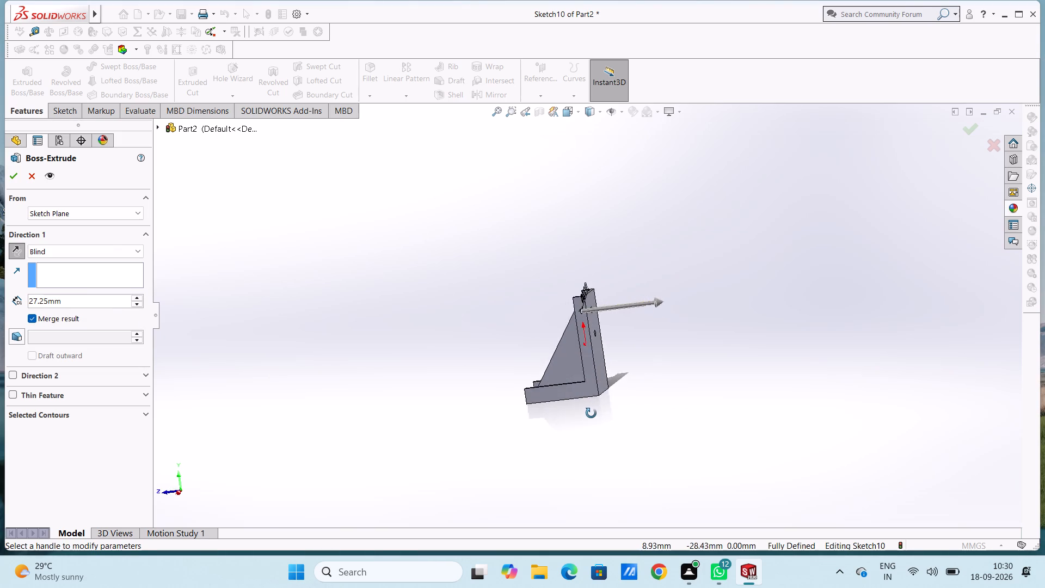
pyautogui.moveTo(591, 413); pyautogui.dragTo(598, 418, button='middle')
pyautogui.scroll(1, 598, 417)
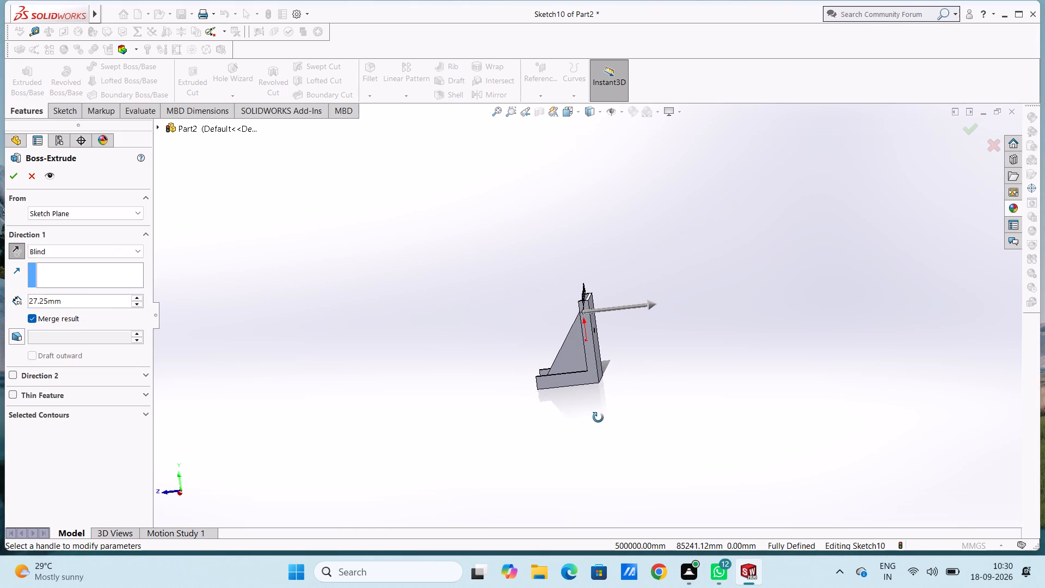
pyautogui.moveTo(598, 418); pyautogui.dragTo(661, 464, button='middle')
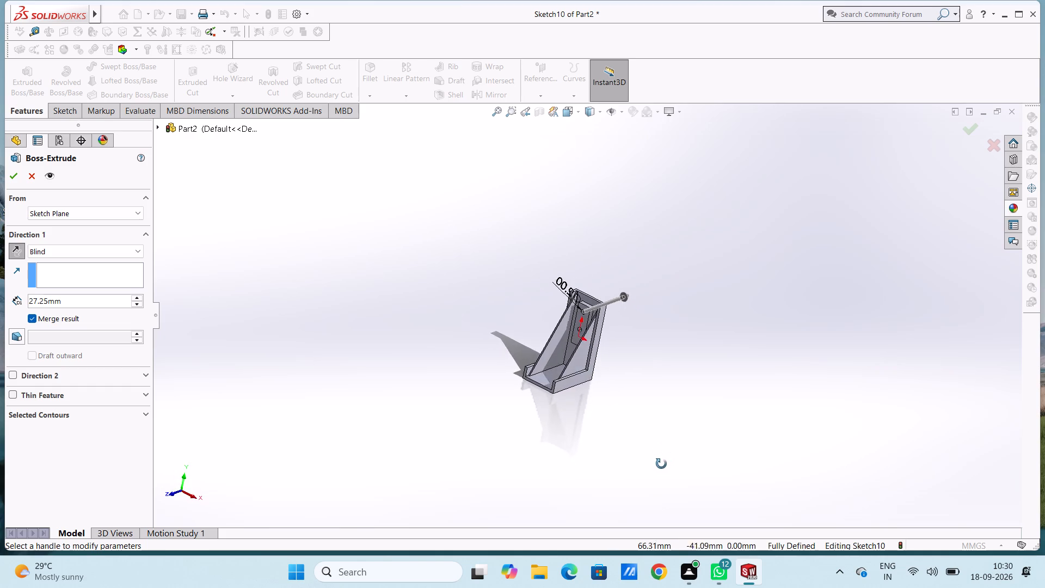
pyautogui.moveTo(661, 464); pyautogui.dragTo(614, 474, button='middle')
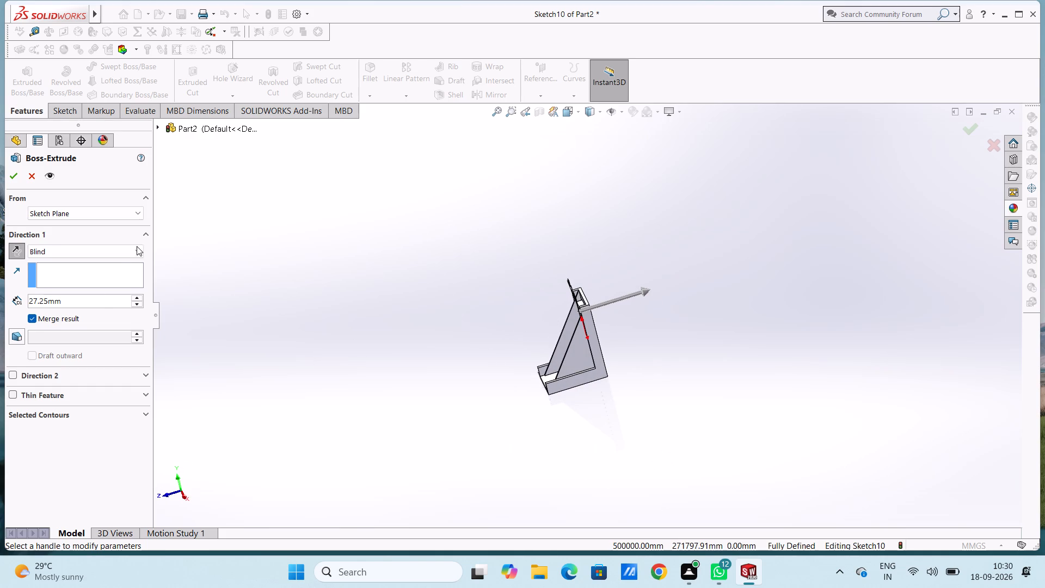
# Finish the reversed rod extrusion at 20 mm depth with merged result, after trying 25 mm.
pyautogui.doubleClick(99, 302)
pyautogui.write('25')
pyautogui.press('Return')
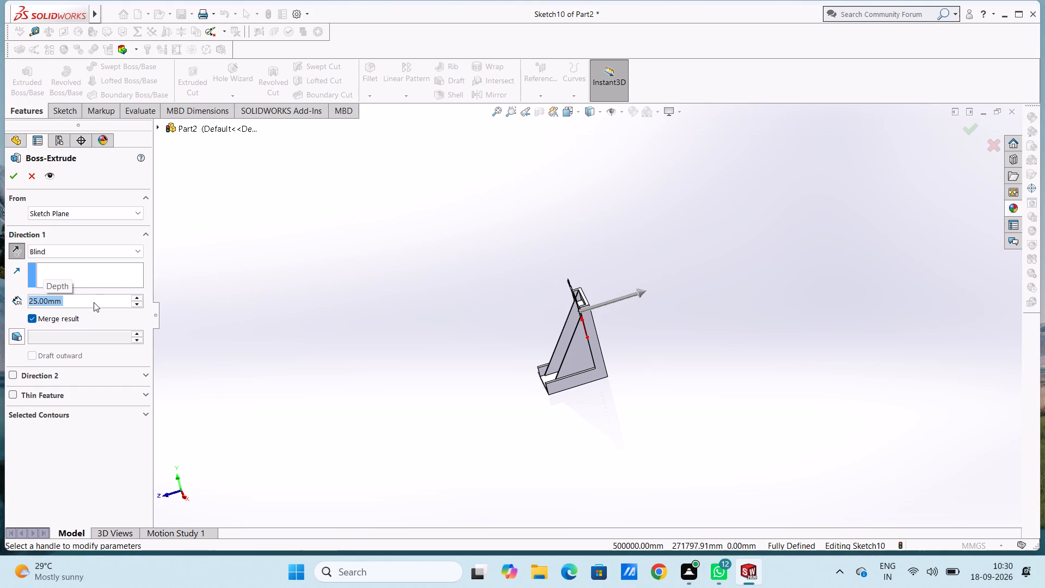
pyautogui.write('20')
pyautogui.press('Return')
pyautogui.click(9, 177)
pyautogui.click(284, 313)
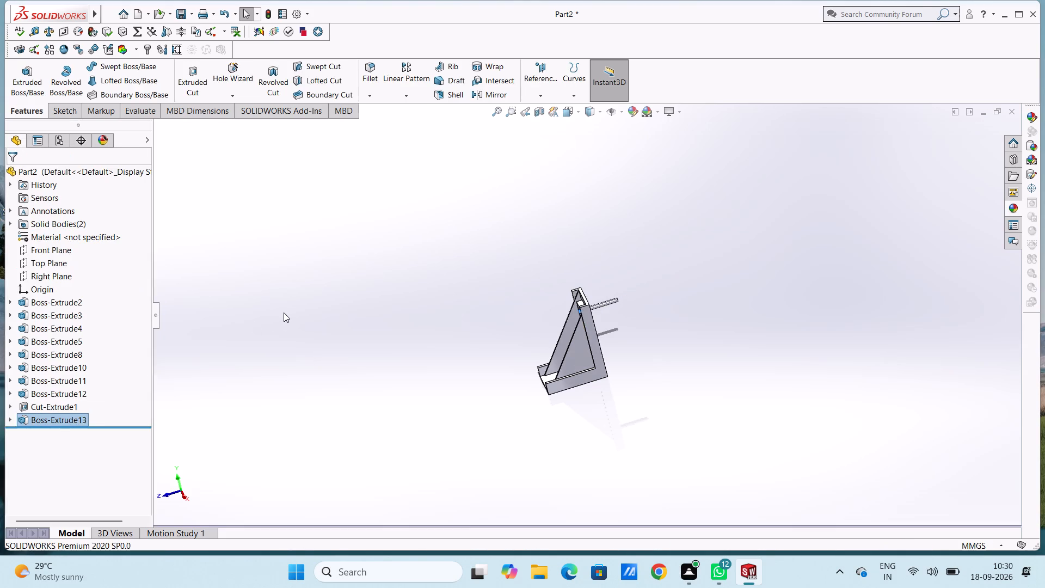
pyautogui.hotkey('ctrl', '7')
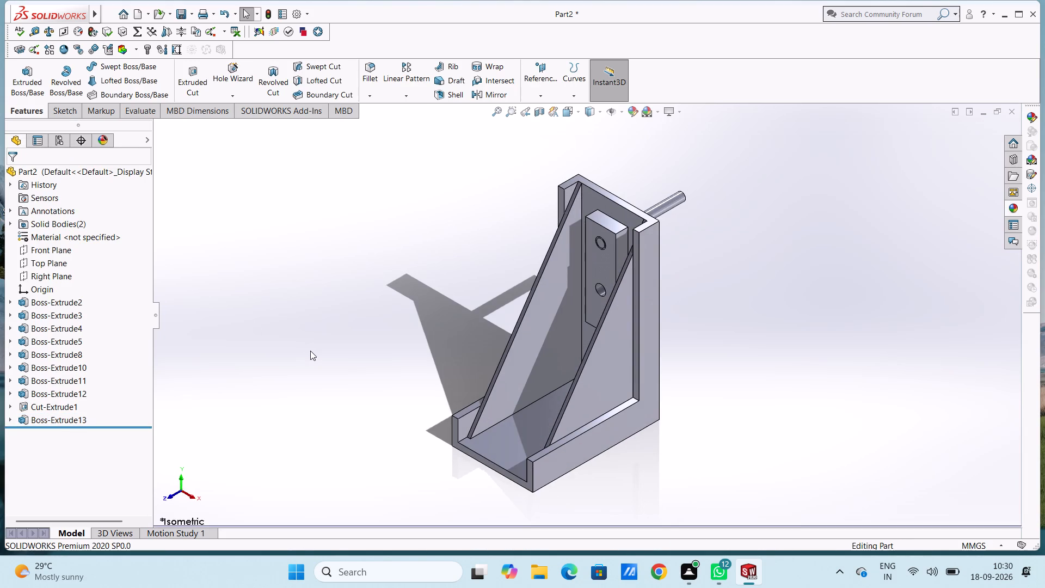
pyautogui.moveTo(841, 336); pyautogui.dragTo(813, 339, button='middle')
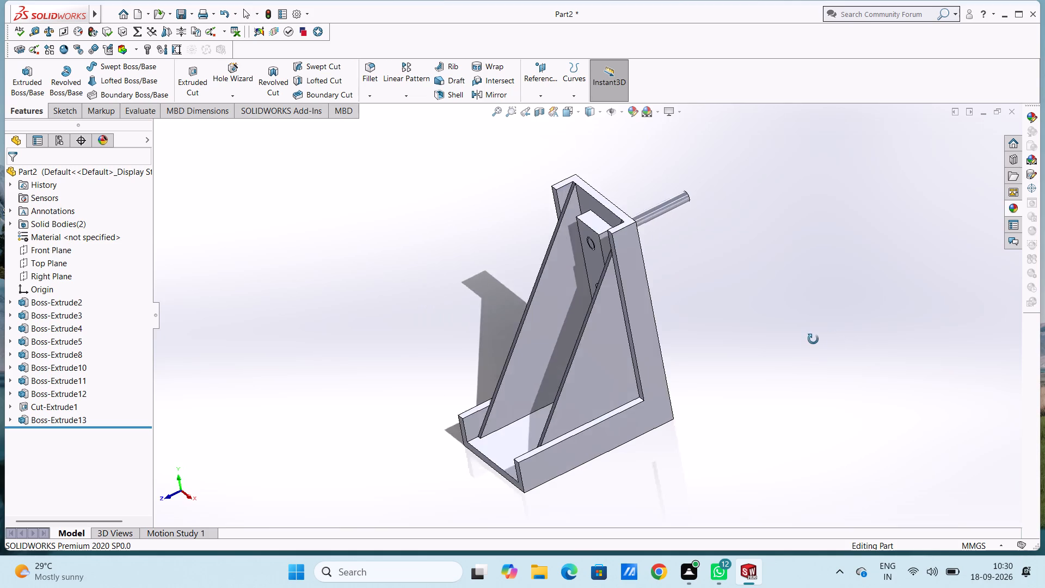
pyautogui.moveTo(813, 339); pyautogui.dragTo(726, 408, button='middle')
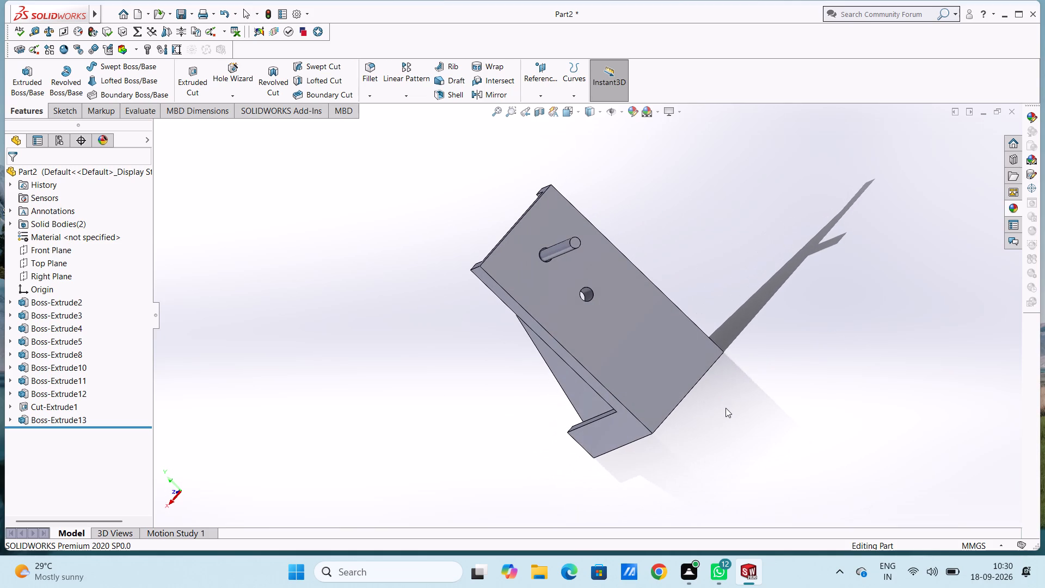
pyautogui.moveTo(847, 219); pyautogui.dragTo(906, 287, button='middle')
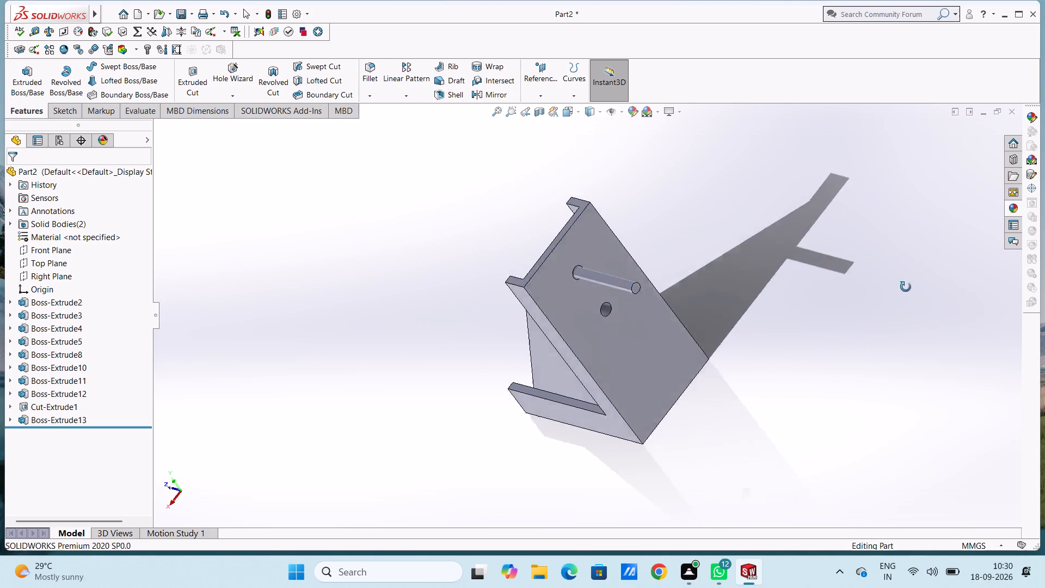
# Sketch a six-sided polygon on the rod's rear end face, centred on the rod, about 4.8 mm from centre to corner.
pyautogui.moveTo(906, 287); pyautogui.dragTo(941, 330, button='middle')
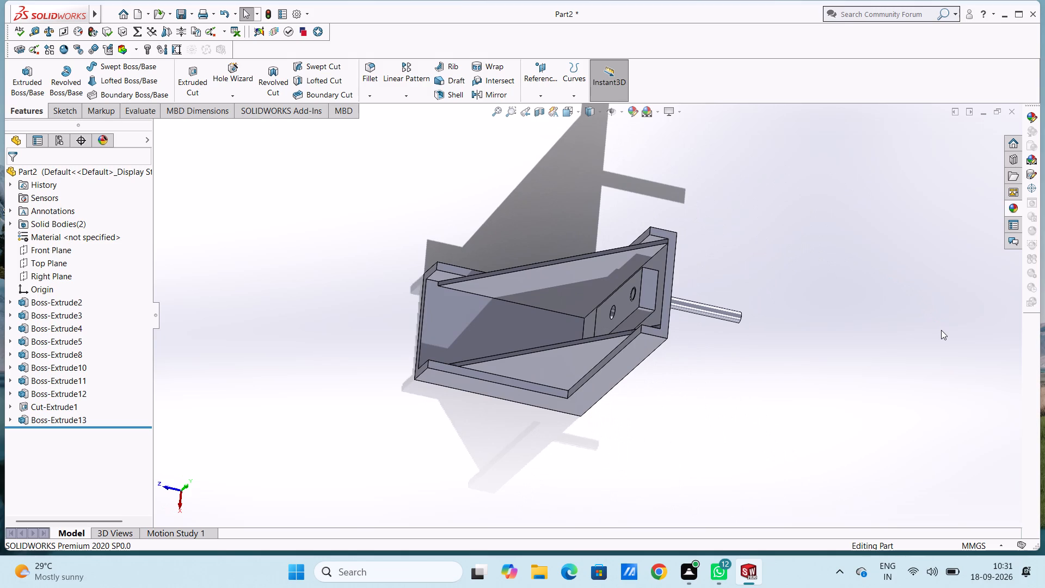
pyautogui.hotkey('ctrl', '1')
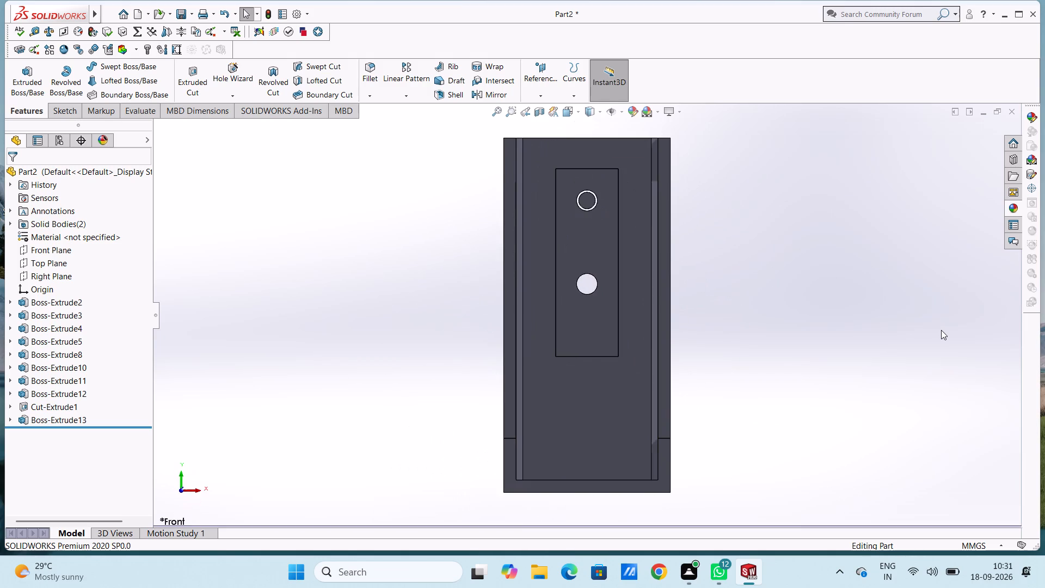
pyautogui.hotkey('ctrl', '2')
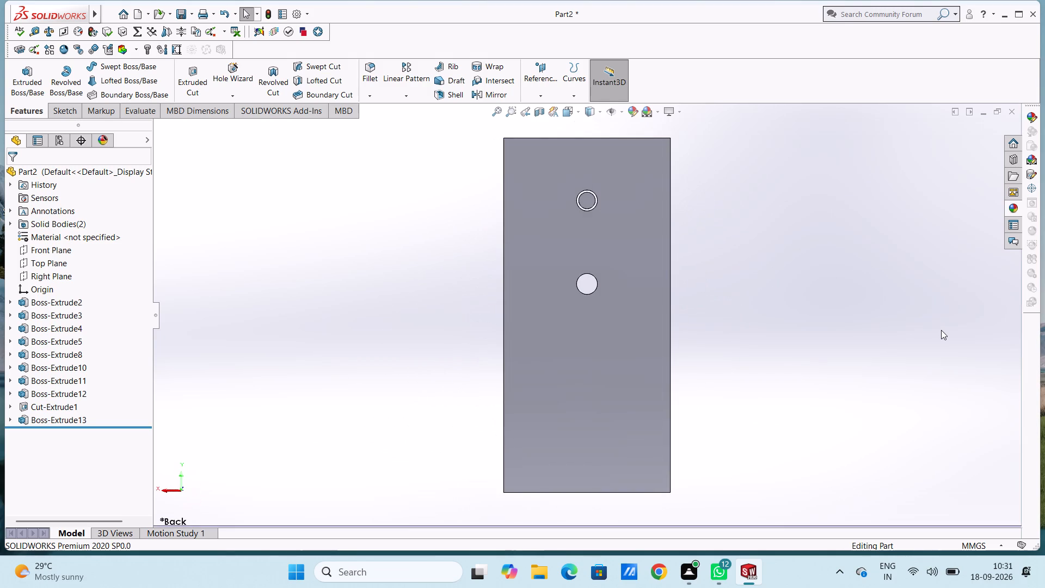
pyautogui.click(588, 199)
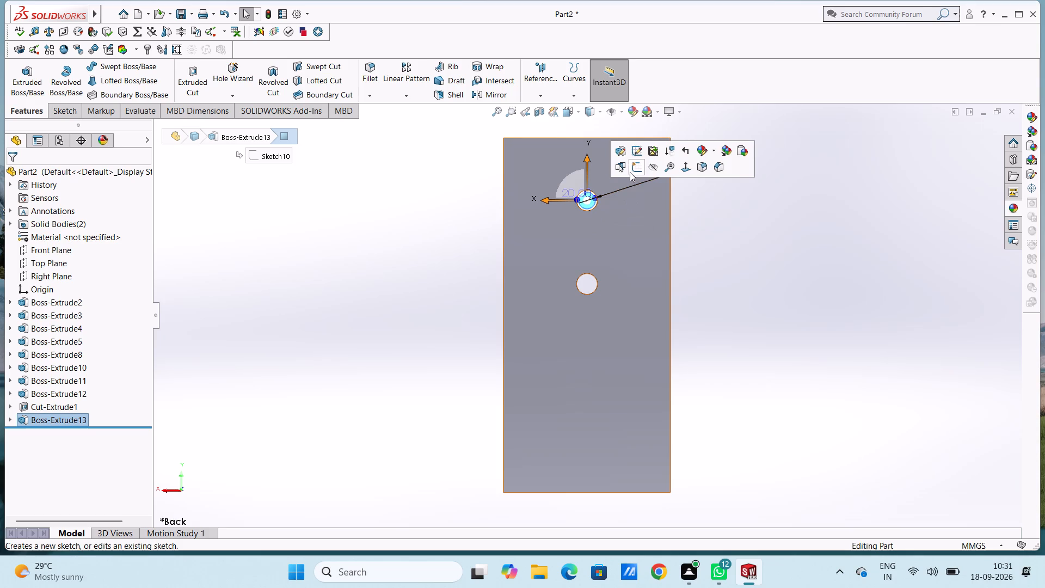
pyautogui.click(635, 170)
pyautogui.click(796, 249)
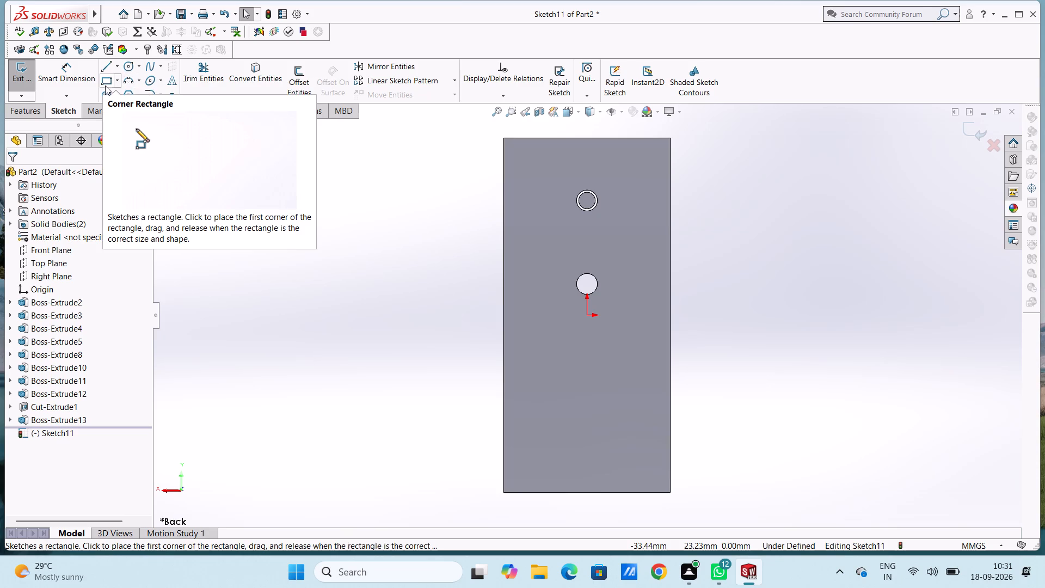
pyautogui.click(128, 95)
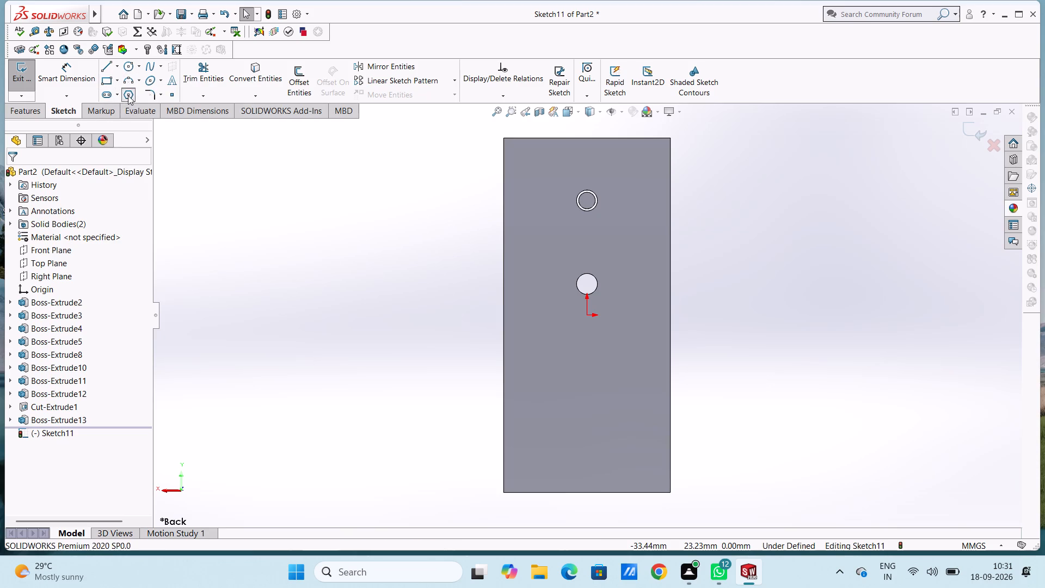
pyautogui.click(586, 200)
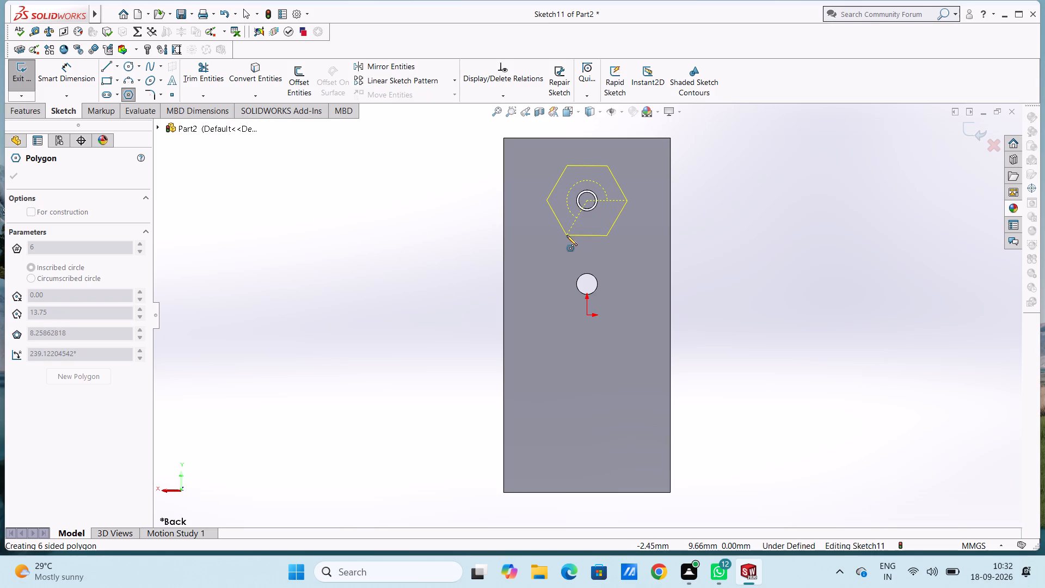
pyautogui.click(567, 235)
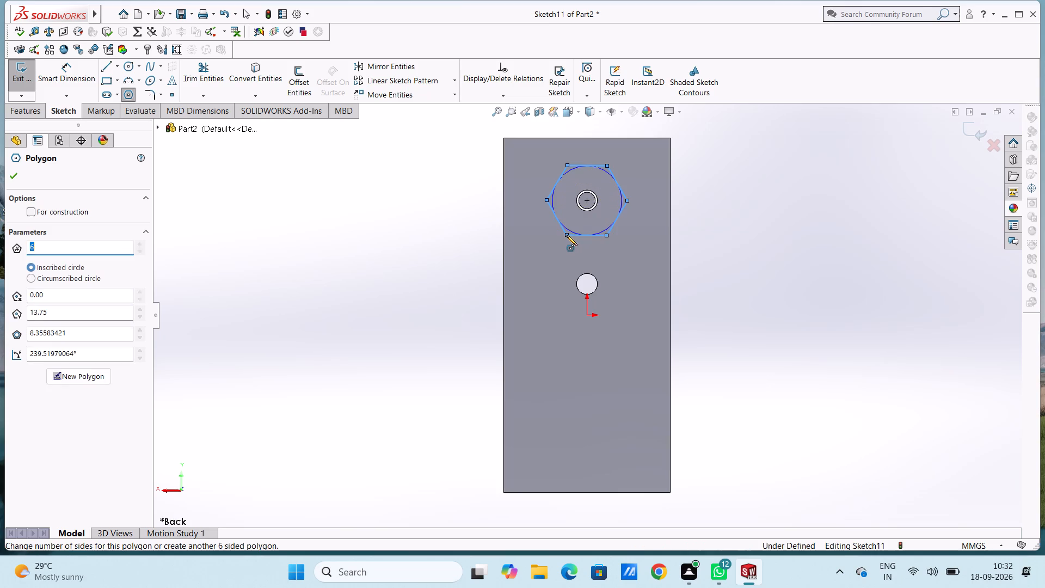
pyautogui.press('Escape')
pyautogui.press('Escape')
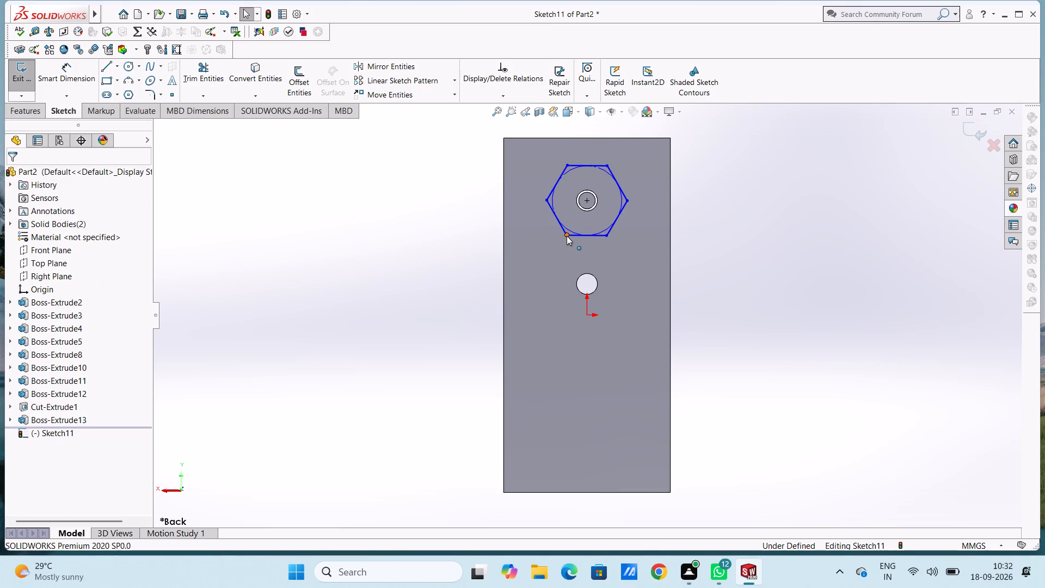
# Dimension the hexagon's horizontal distance from centre to side corner and set it to 8 mm.
pyautogui.click(49, 80)
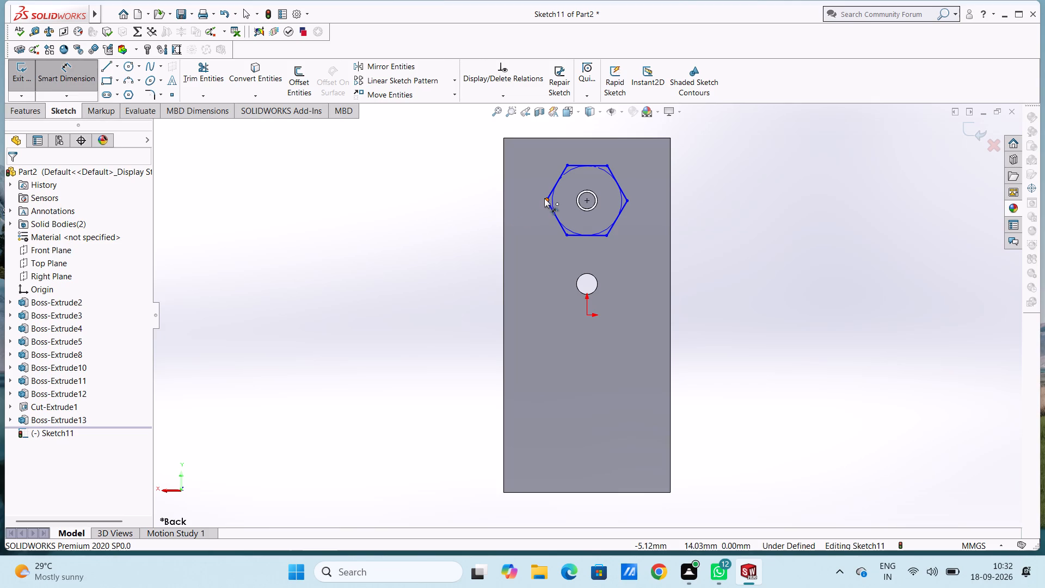
pyautogui.click(544, 198)
pyautogui.click(586, 200)
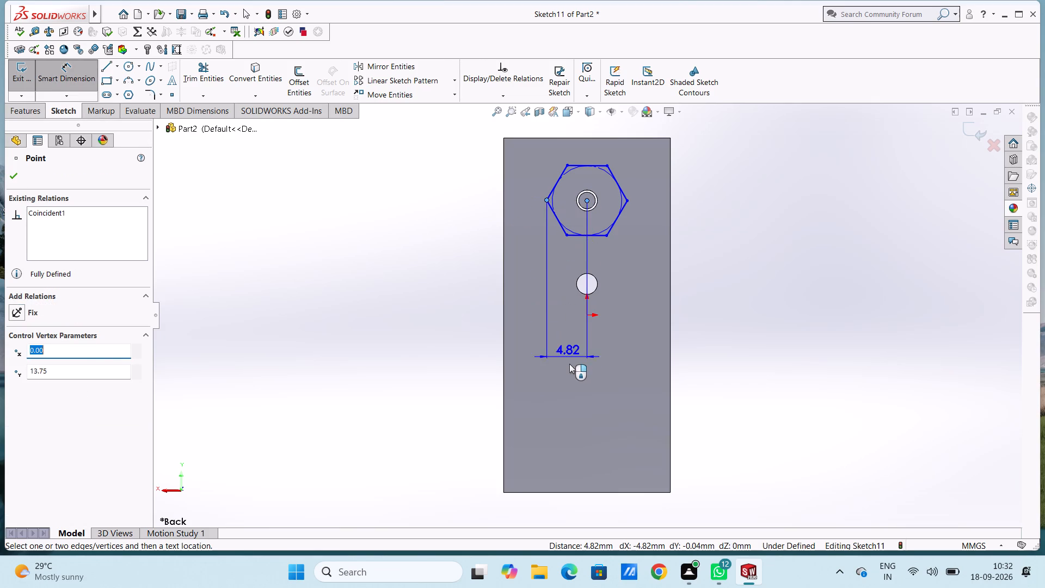
pyautogui.click(572, 372)
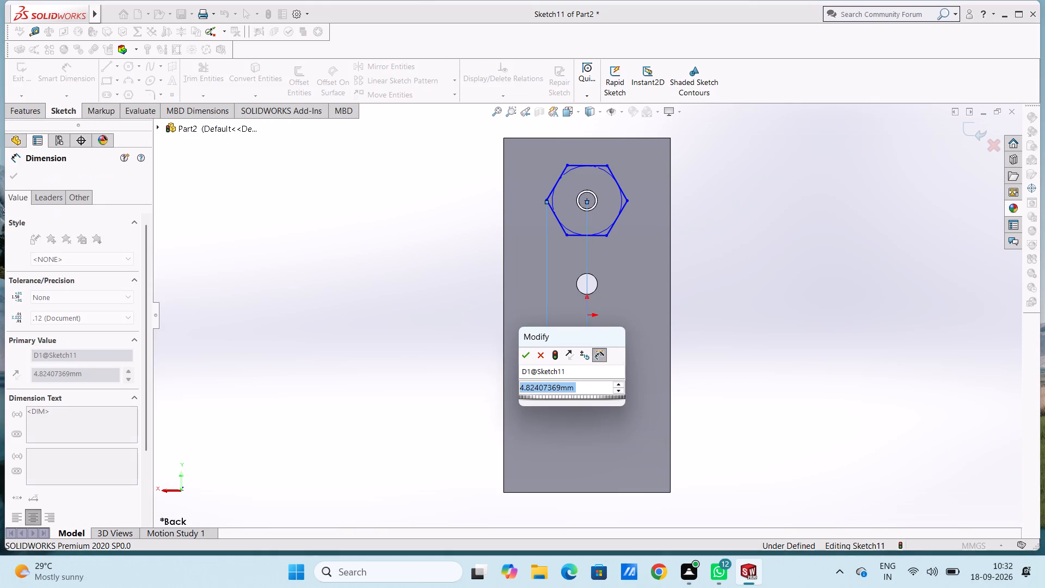
pyautogui.press('8')
pyautogui.press('Return')
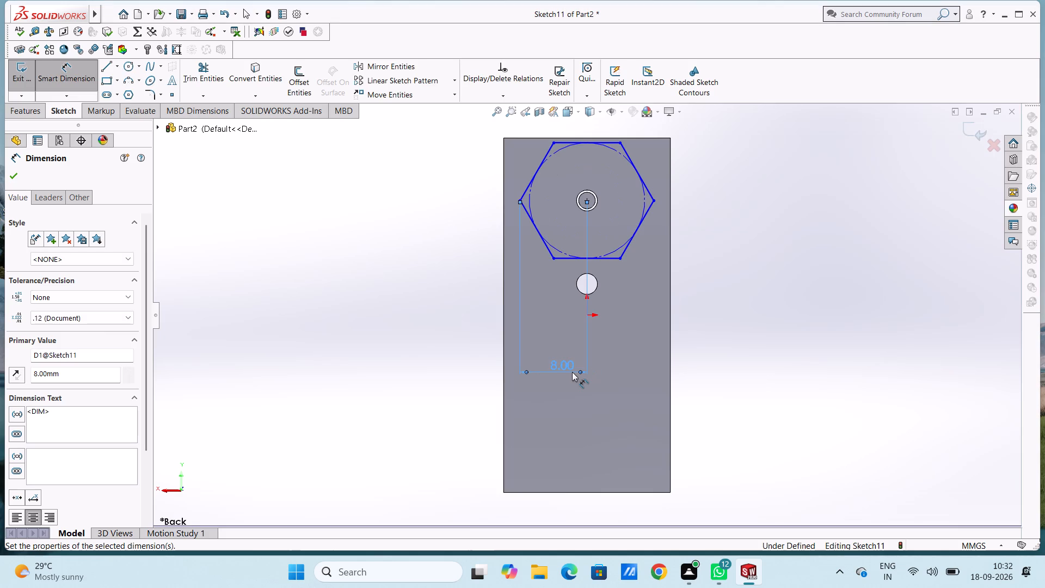
pyautogui.click(425, 268)
# Set up a blind boss extrusion of the hexagon outward from the rod's end at 3 mm depth and inspect the preview.
pyautogui.moveTo(425, 268); pyautogui.dragTo(451, 290, button='middle')
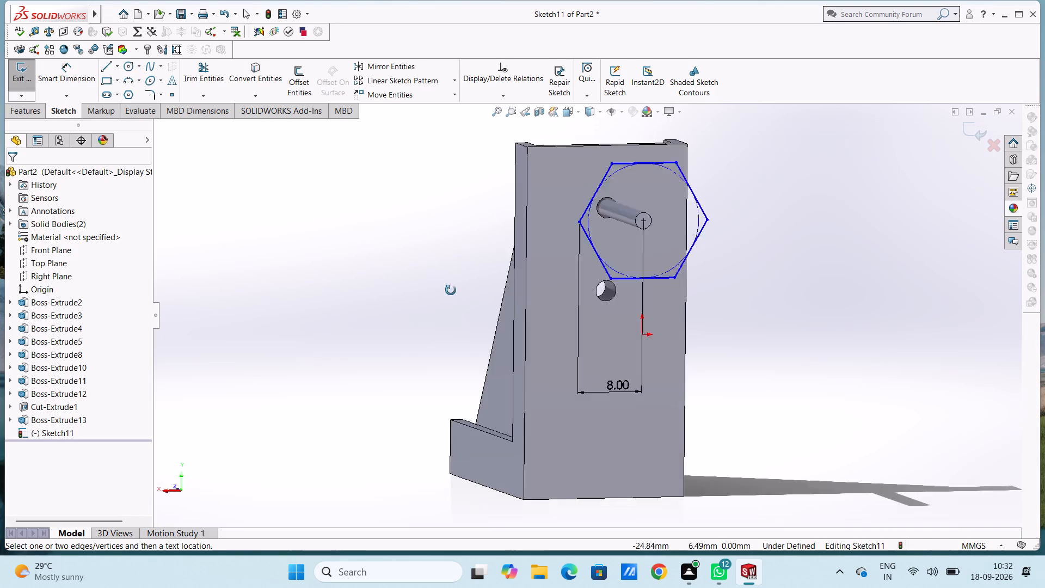
pyautogui.moveTo(451, 290); pyautogui.dragTo(562, 391, button='middle')
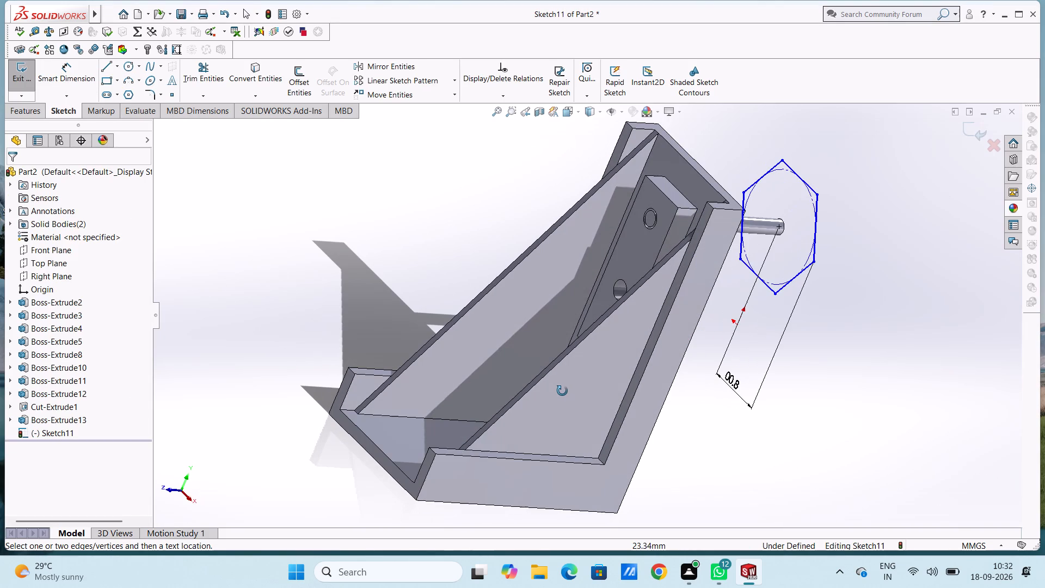
pyautogui.moveTo(562, 391); pyautogui.dragTo(548, 383, button='middle')
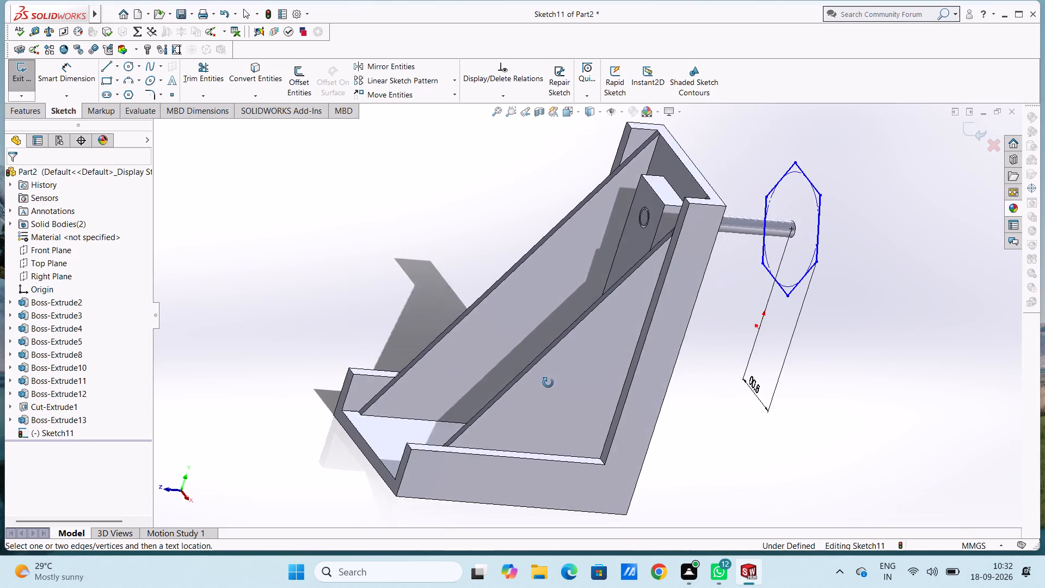
pyautogui.moveTo(548, 383); pyautogui.dragTo(477, 350, button='middle')
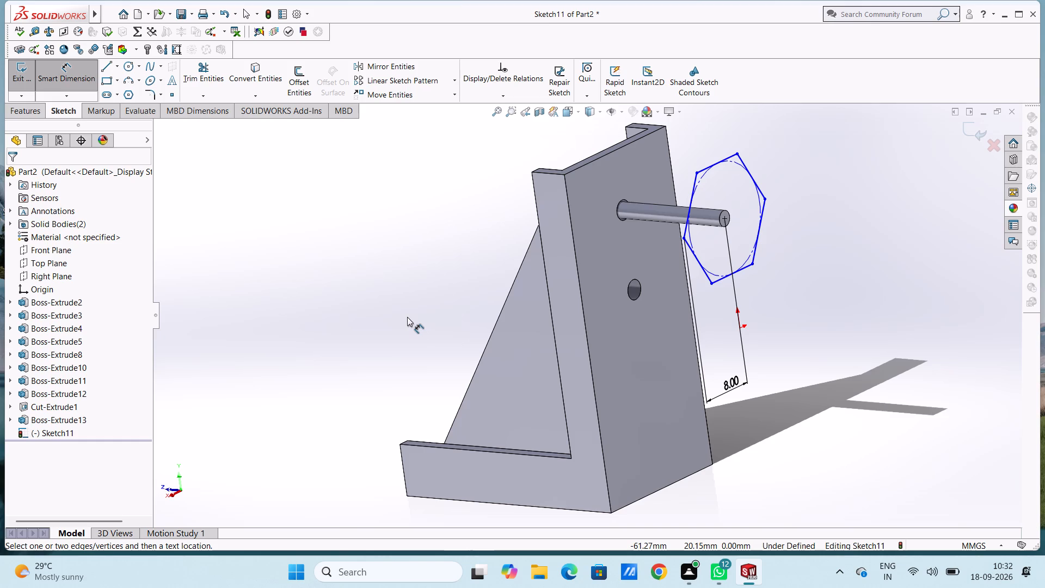
pyautogui.click(45, 79)
pyautogui.click(32, 112)
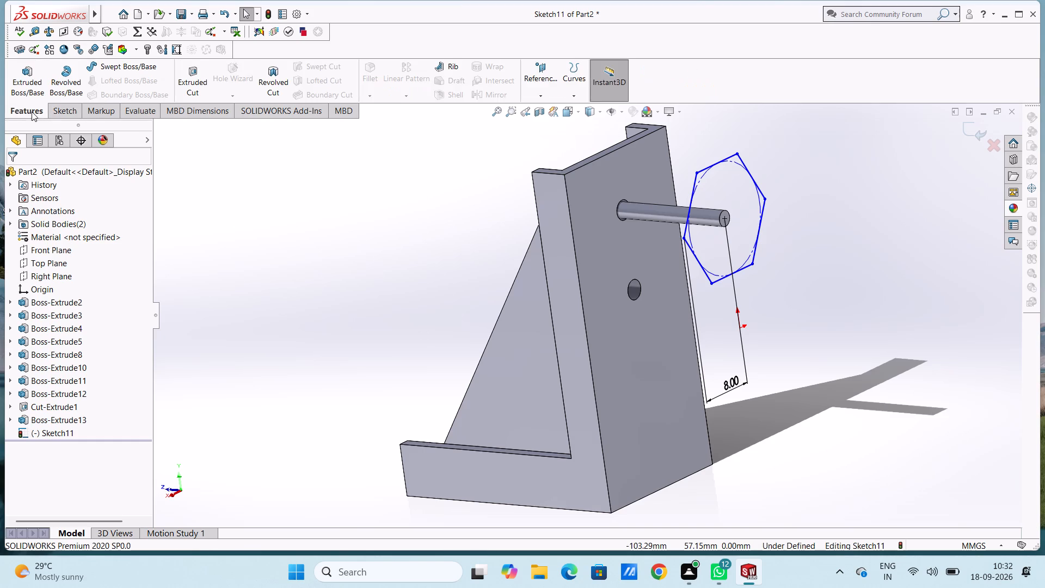
pyautogui.click(30, 88)
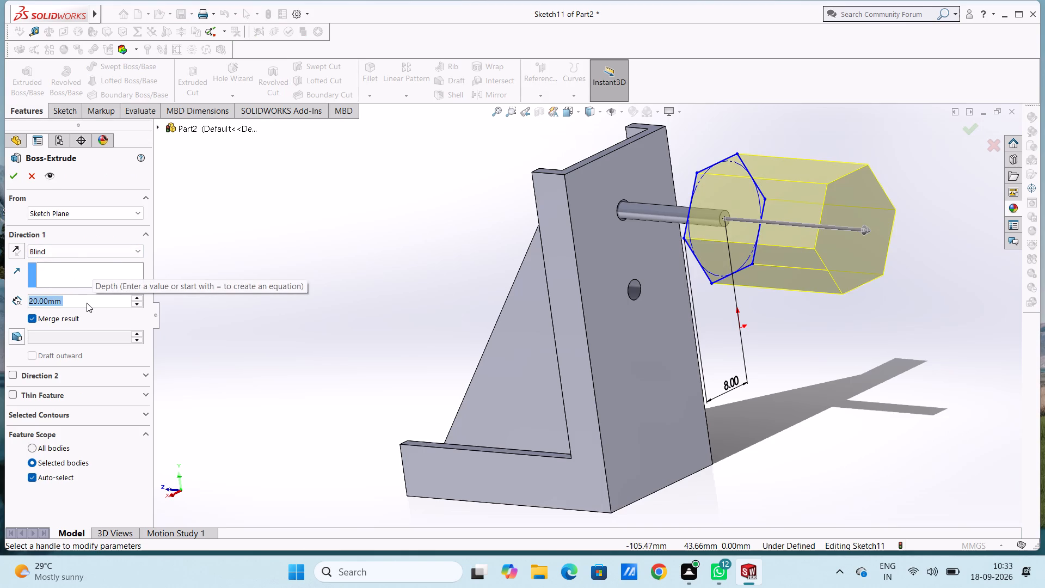
pyautogui.press('3')
pyautogui.press('Return')
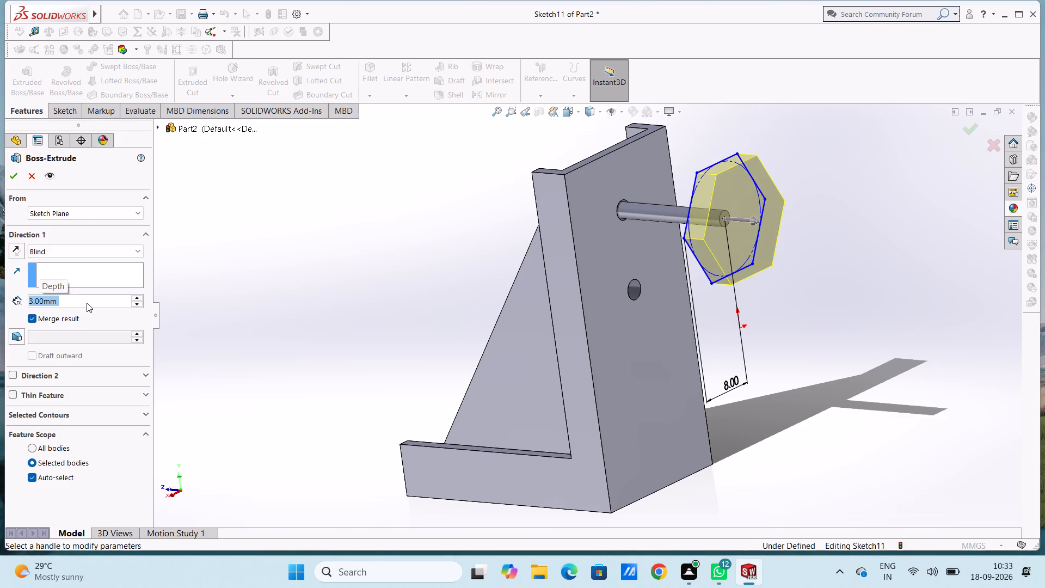
pyautogui.moveTo(274, 307); pyautogui.dragTo(384, 312, button='middle')
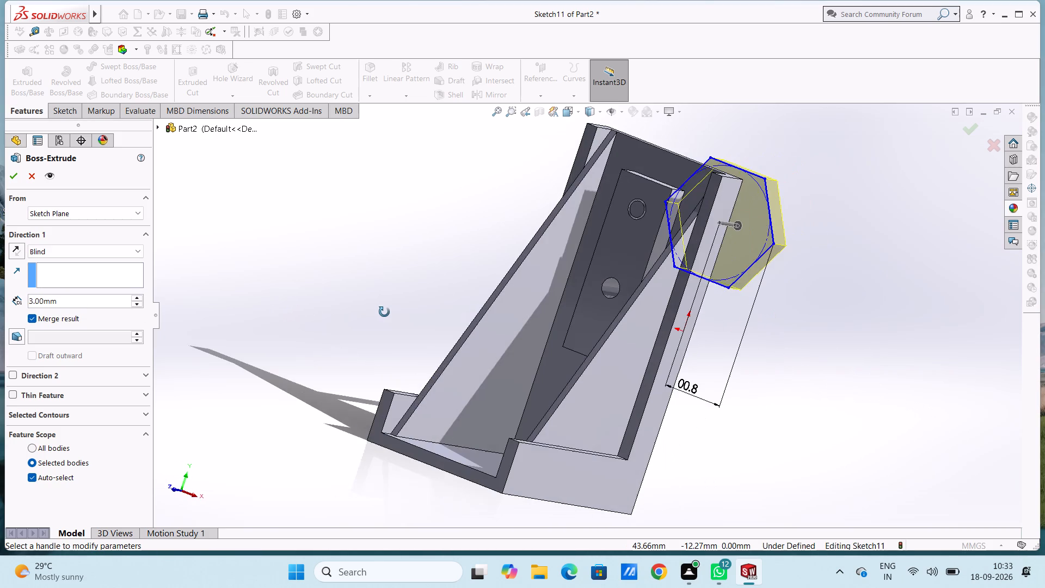
pyautogui.moveTo(384, 312); pyautogui.dragTo(373, 344, button='middle')
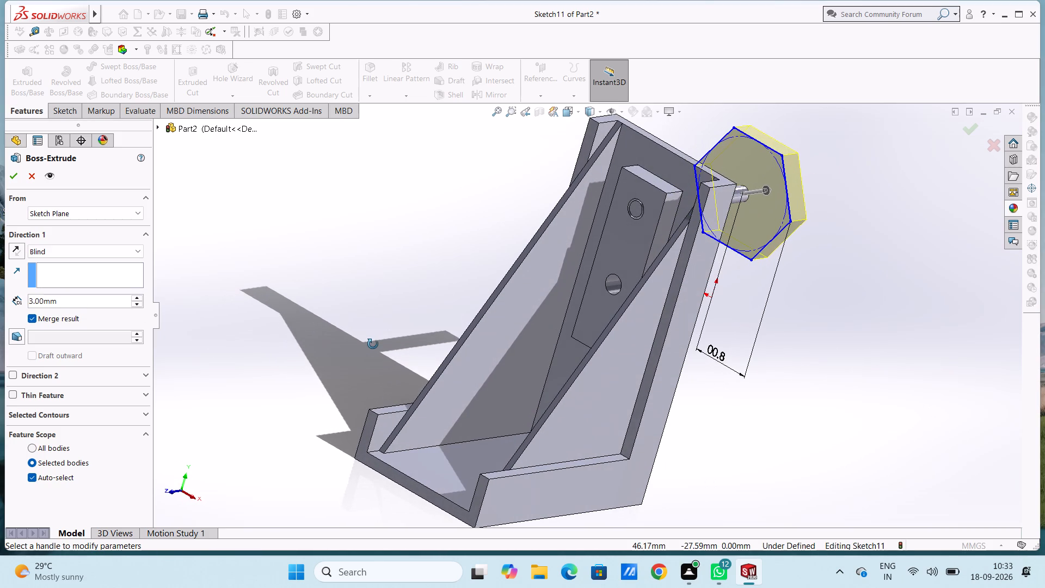
pyautogui.moveTo(373, 344); pyautogui.dragTo(371, 344, button='middle')
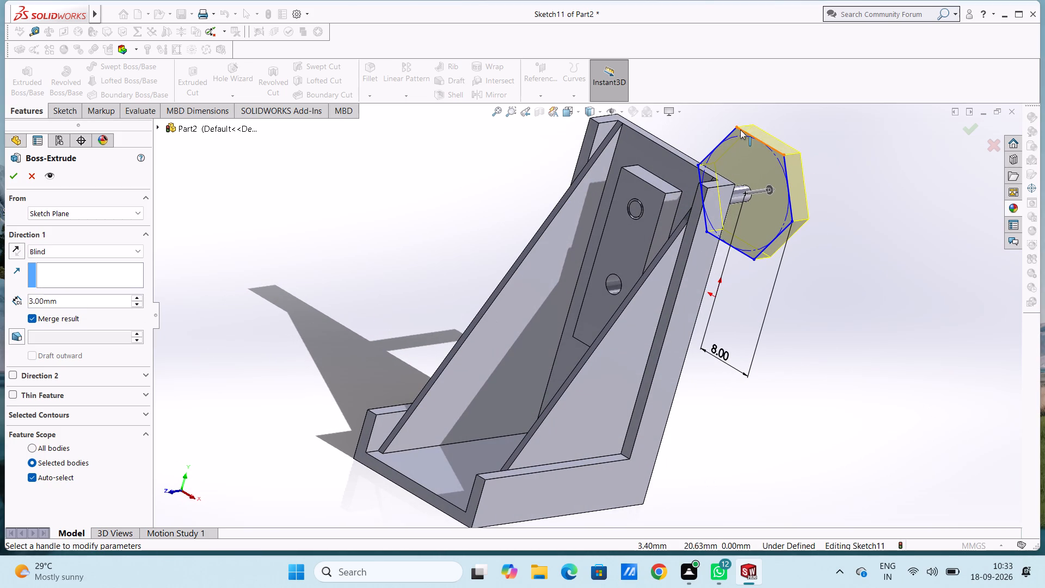
pyautogui.click(736, 135)
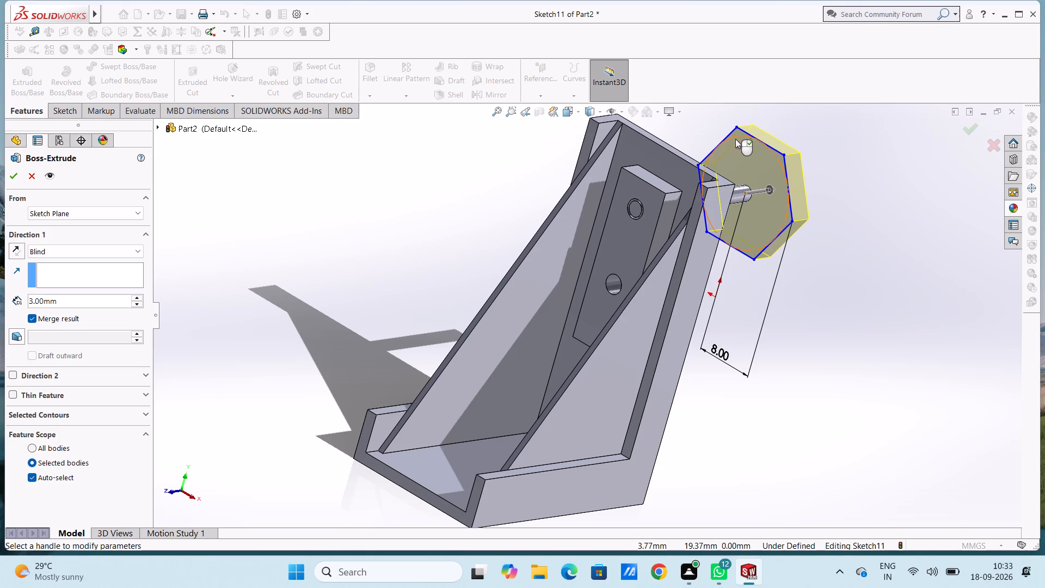
pyautogui.moveTo(416, 215); pyautogui.dragTo(385, 226, button='middle')
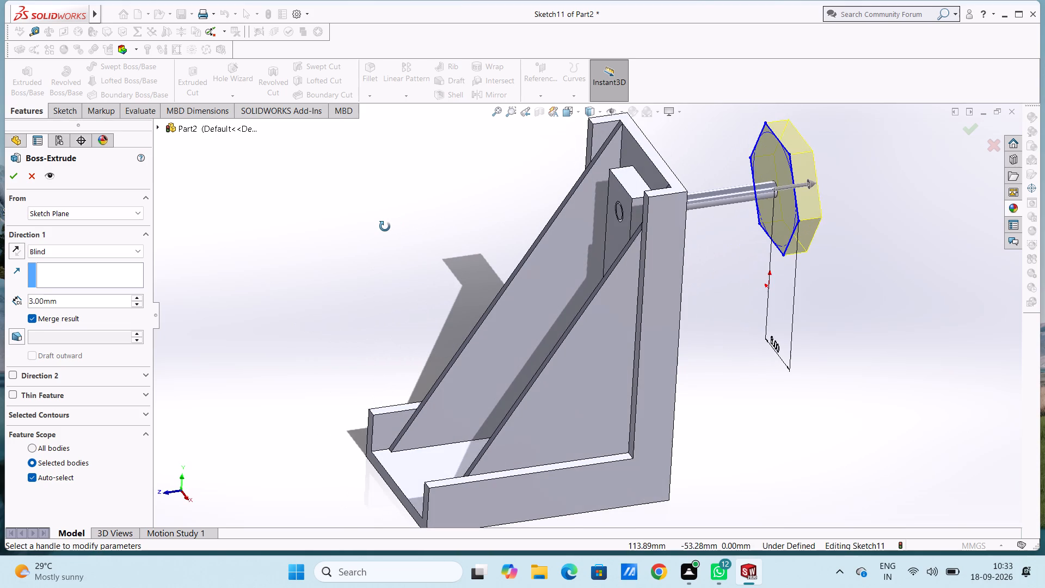
pyautogui.moveTo(385, 226); pyautogui.dragTo(385, 228, button='middle')
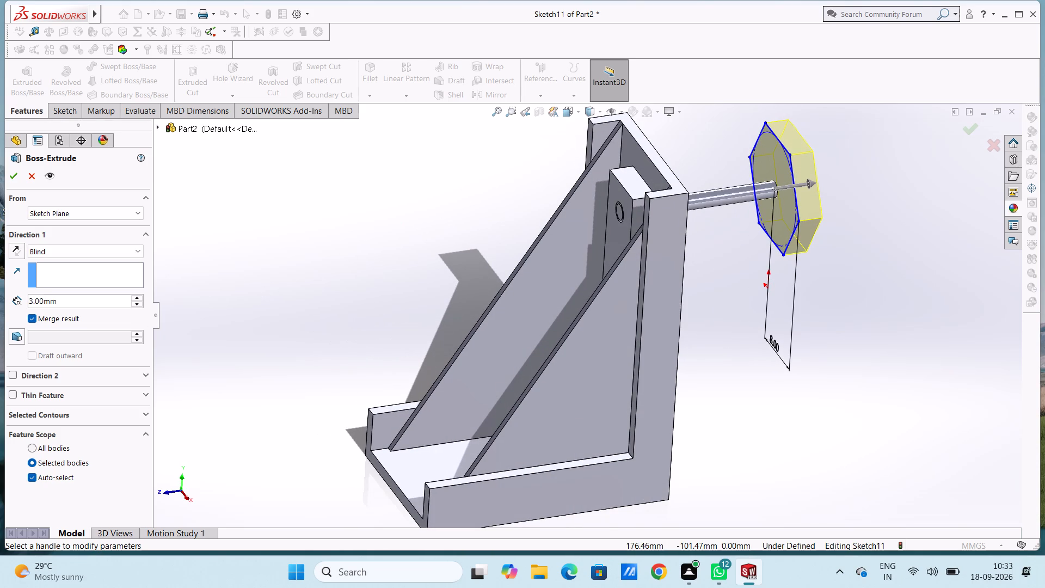
# Finish the hexagonal head extrusion at 2.5 mm depth with merged result, after trying 2 mm.
pyautogui.doubleClick(97, 303)
pyautogui.press('2')
pyautogui.press('Return')
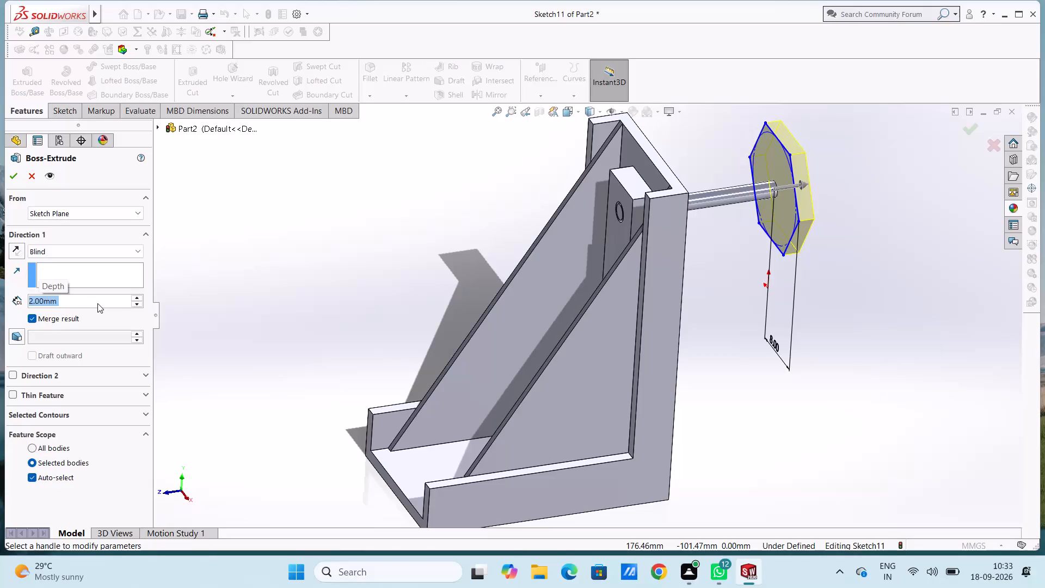
pyautogui.write('2.5')
pyautogui.press('Return')
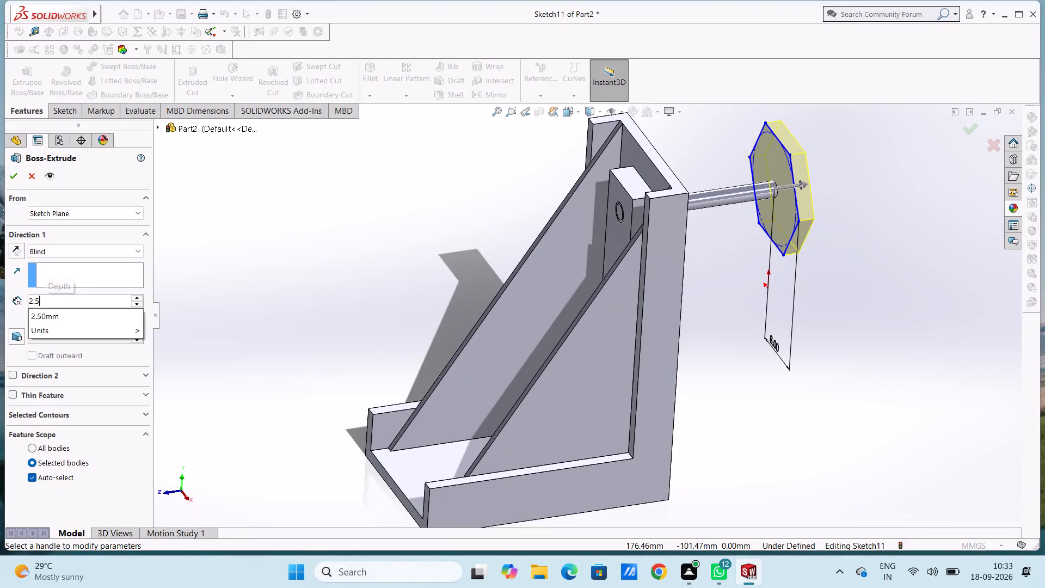
pyautogui.click(14, 174)
pyautogui.click(281, 229)
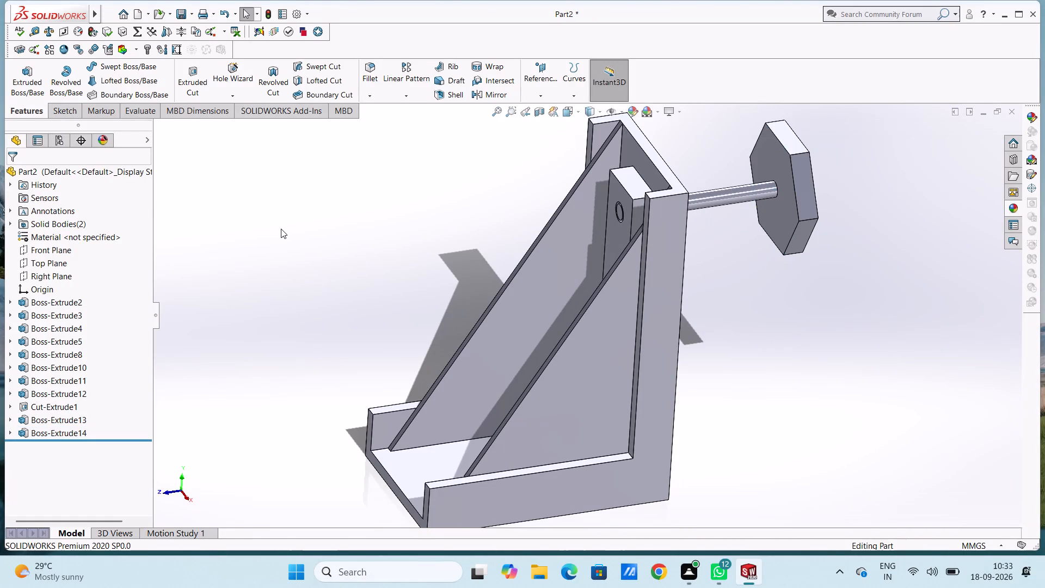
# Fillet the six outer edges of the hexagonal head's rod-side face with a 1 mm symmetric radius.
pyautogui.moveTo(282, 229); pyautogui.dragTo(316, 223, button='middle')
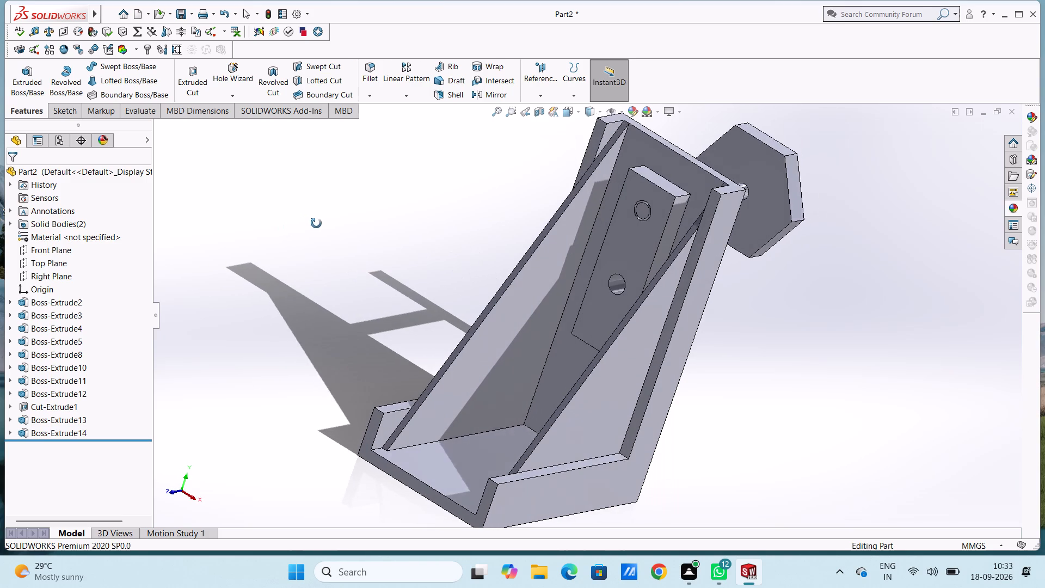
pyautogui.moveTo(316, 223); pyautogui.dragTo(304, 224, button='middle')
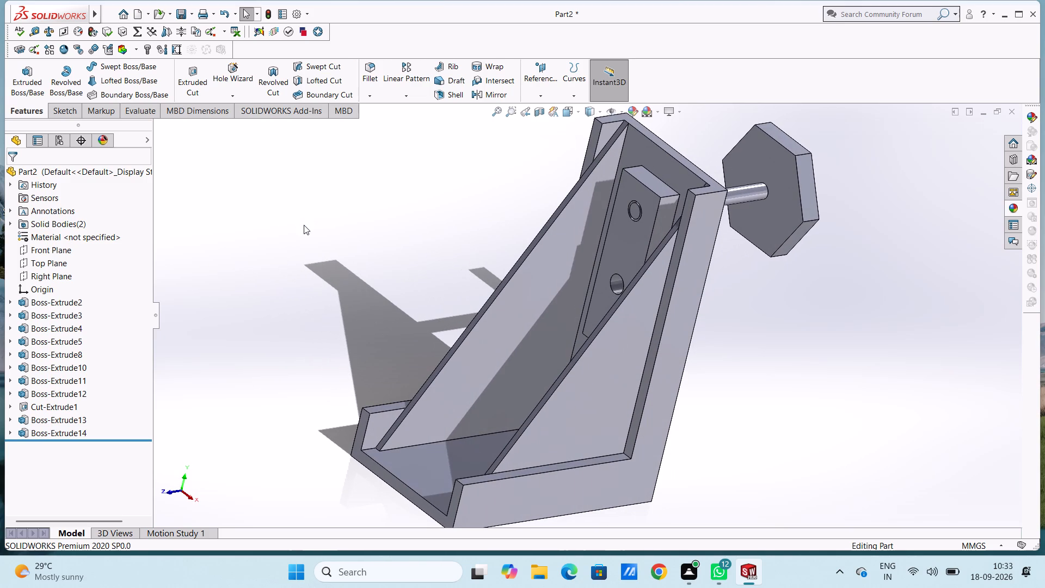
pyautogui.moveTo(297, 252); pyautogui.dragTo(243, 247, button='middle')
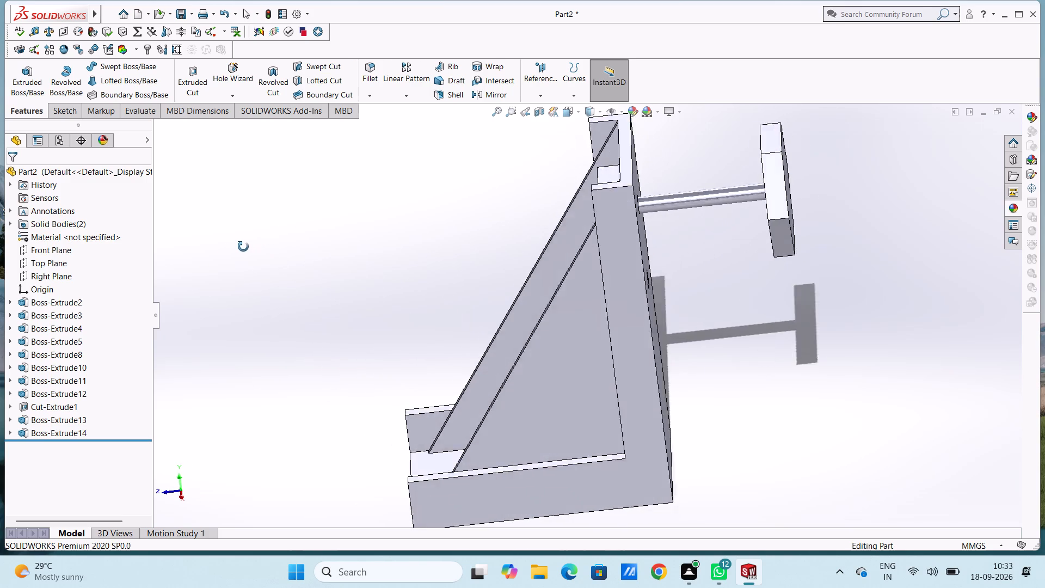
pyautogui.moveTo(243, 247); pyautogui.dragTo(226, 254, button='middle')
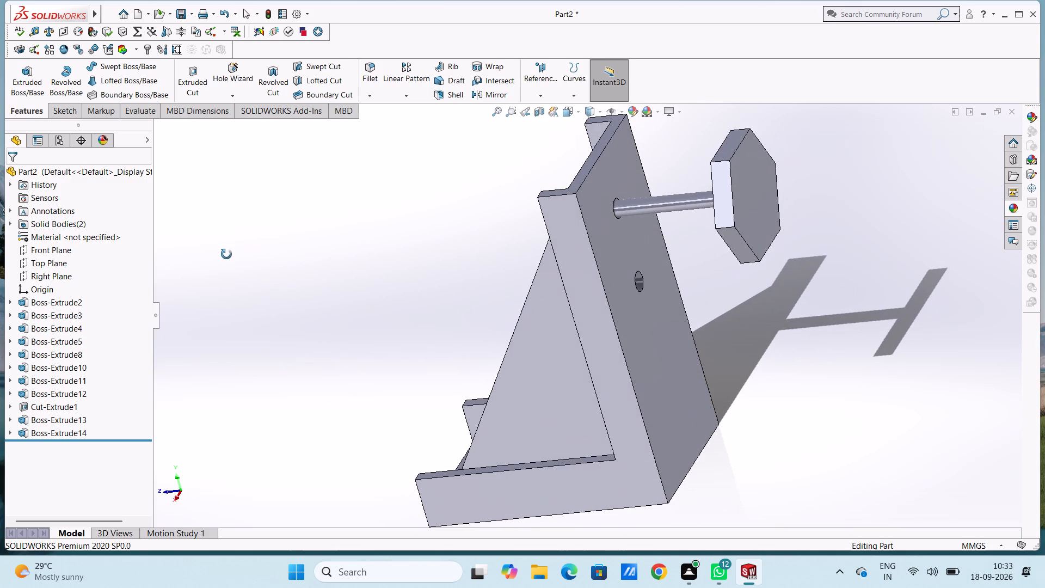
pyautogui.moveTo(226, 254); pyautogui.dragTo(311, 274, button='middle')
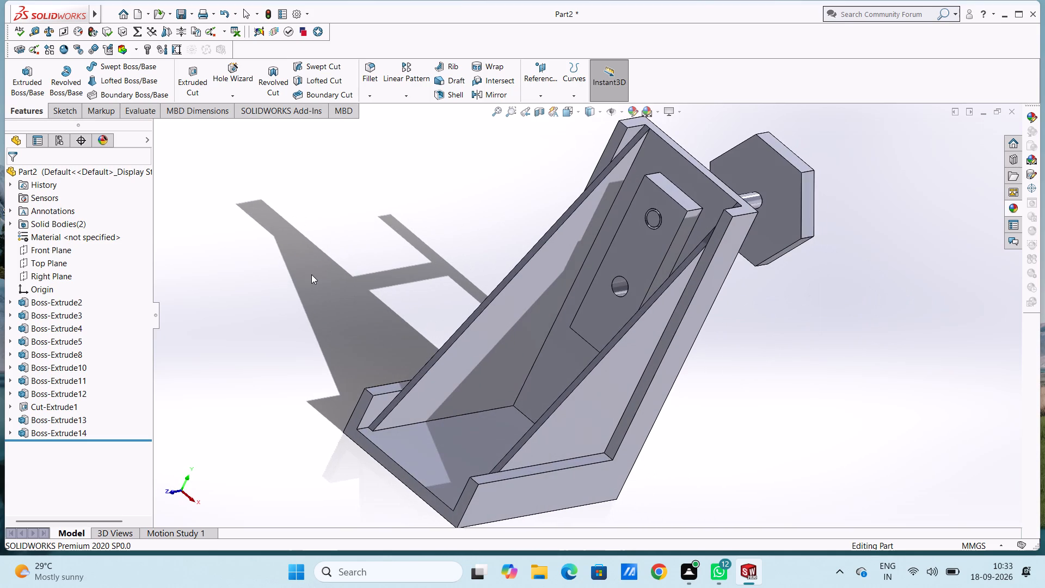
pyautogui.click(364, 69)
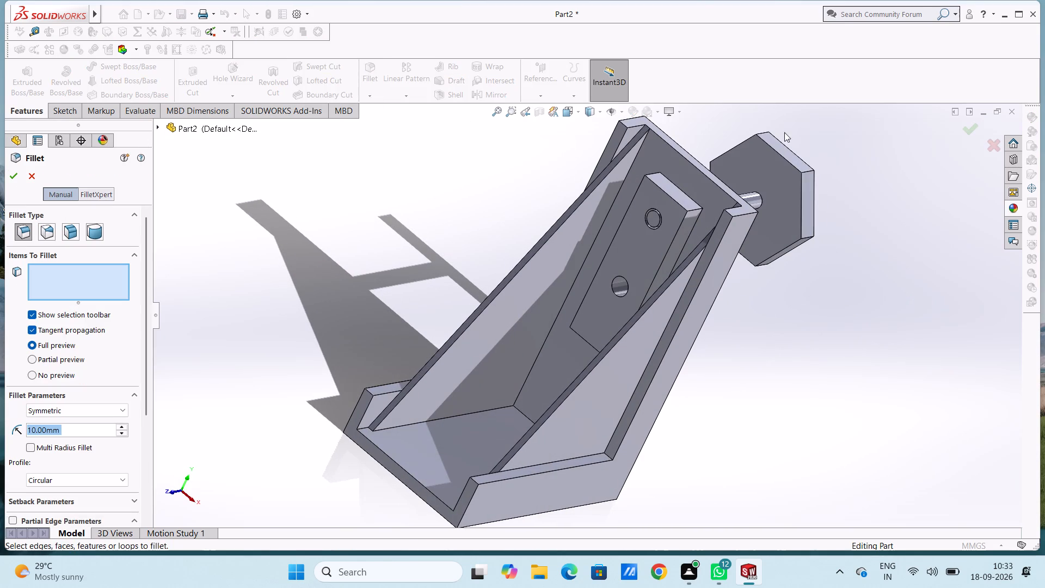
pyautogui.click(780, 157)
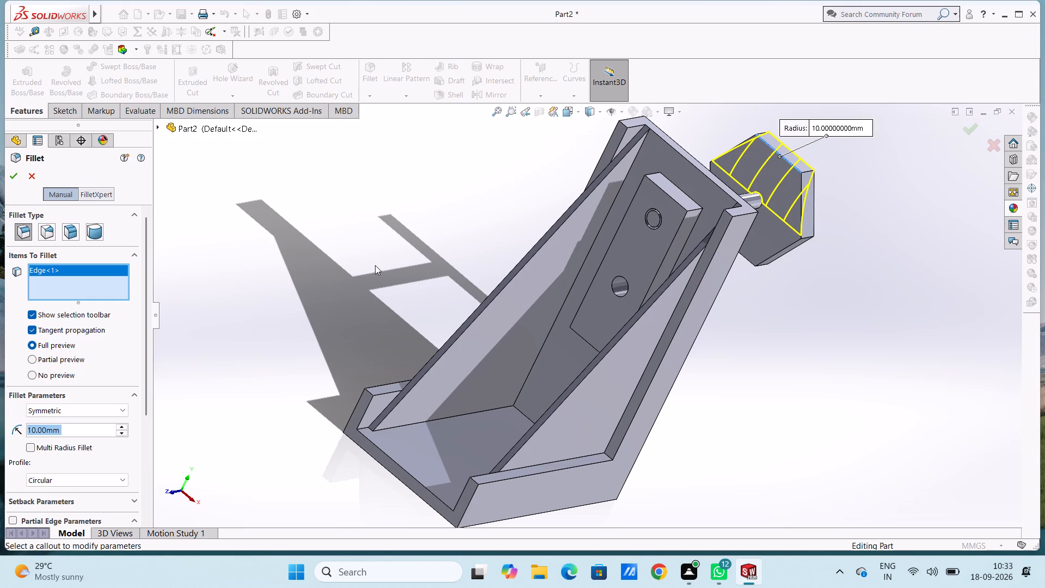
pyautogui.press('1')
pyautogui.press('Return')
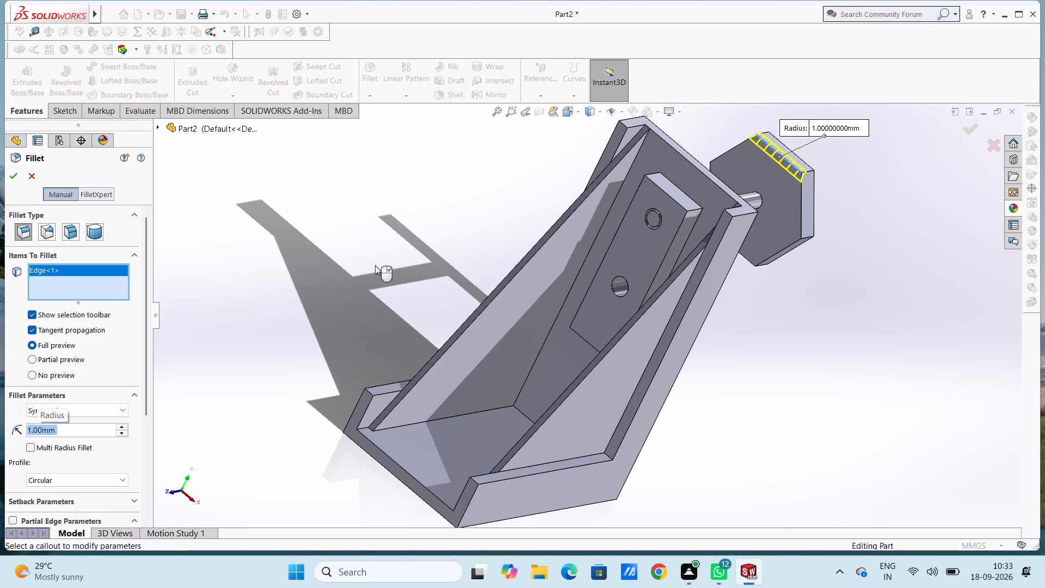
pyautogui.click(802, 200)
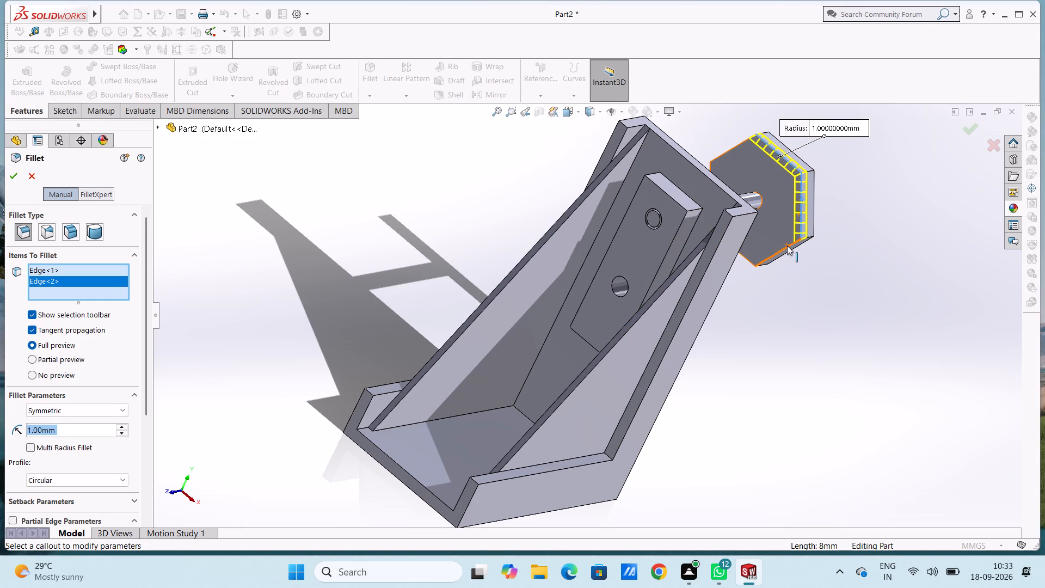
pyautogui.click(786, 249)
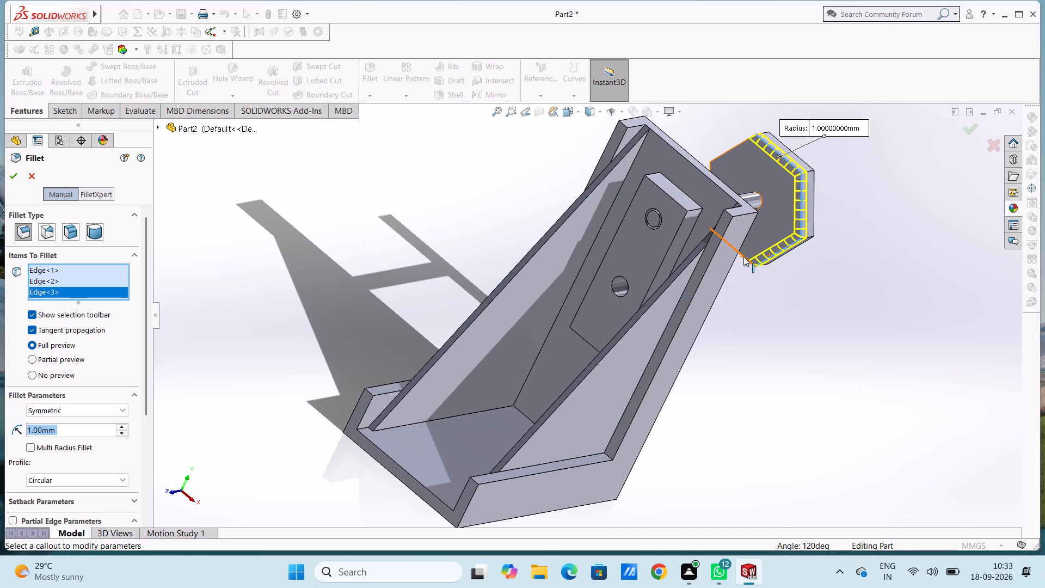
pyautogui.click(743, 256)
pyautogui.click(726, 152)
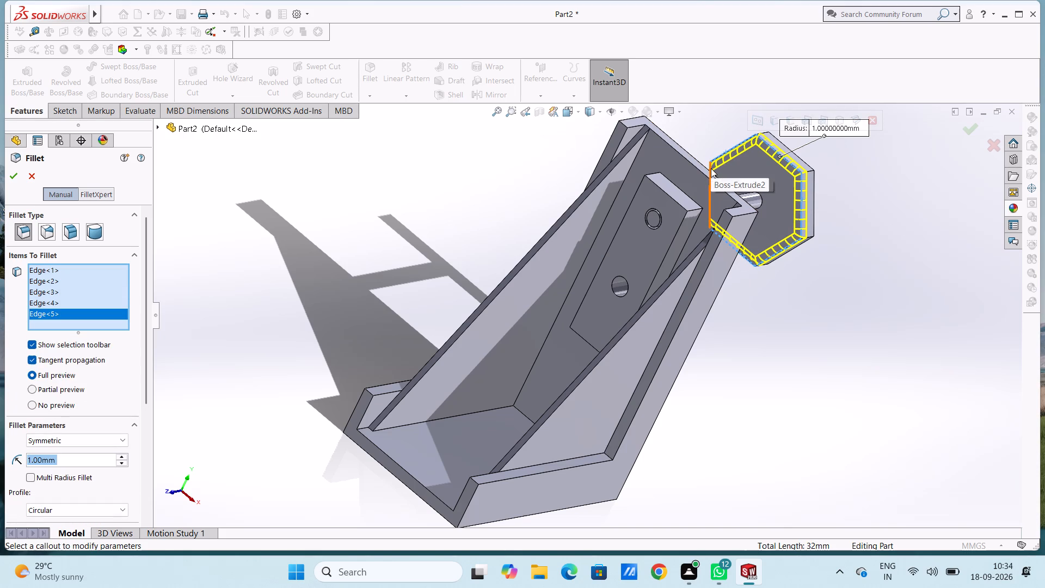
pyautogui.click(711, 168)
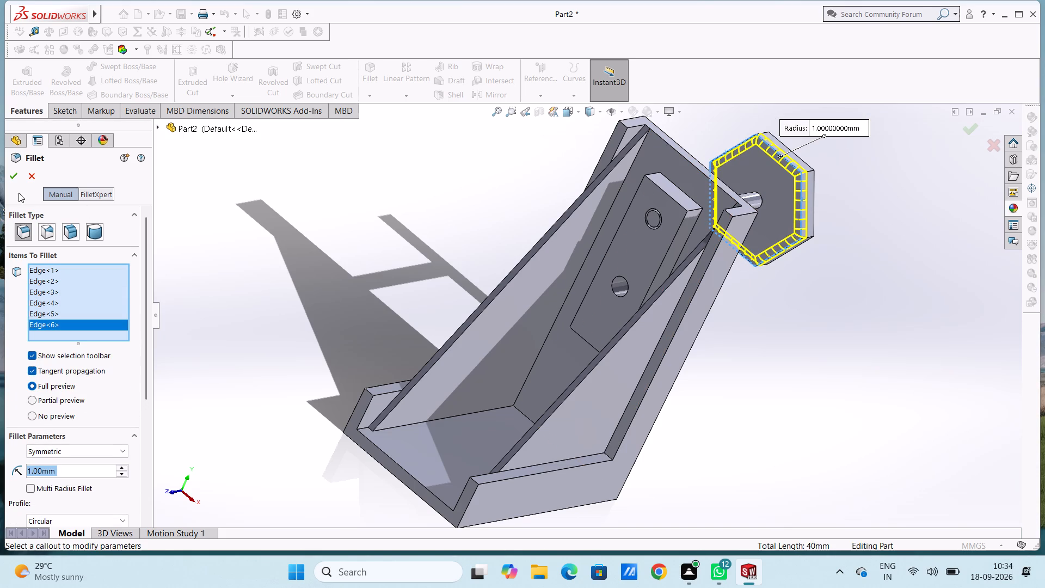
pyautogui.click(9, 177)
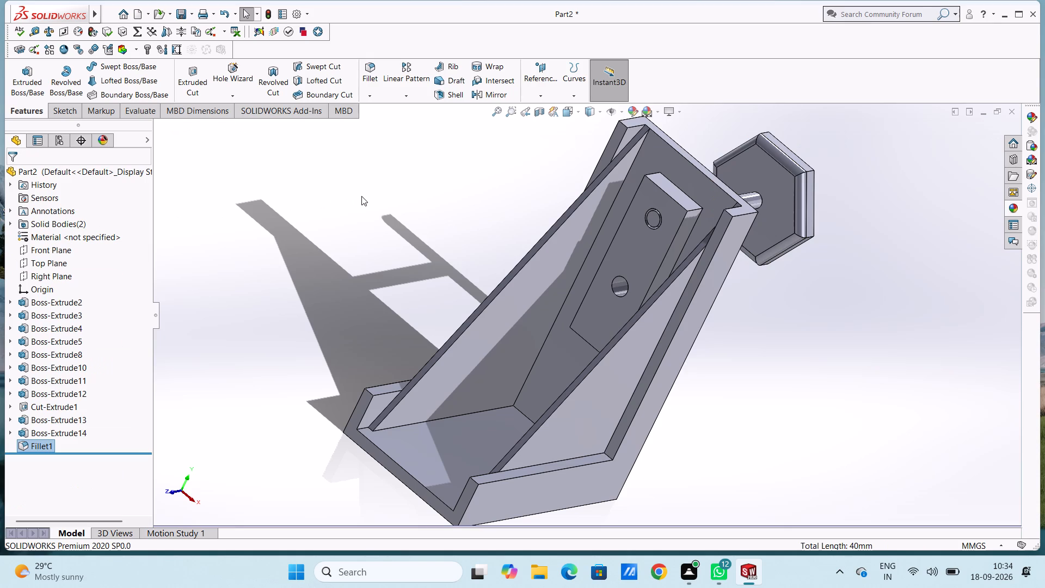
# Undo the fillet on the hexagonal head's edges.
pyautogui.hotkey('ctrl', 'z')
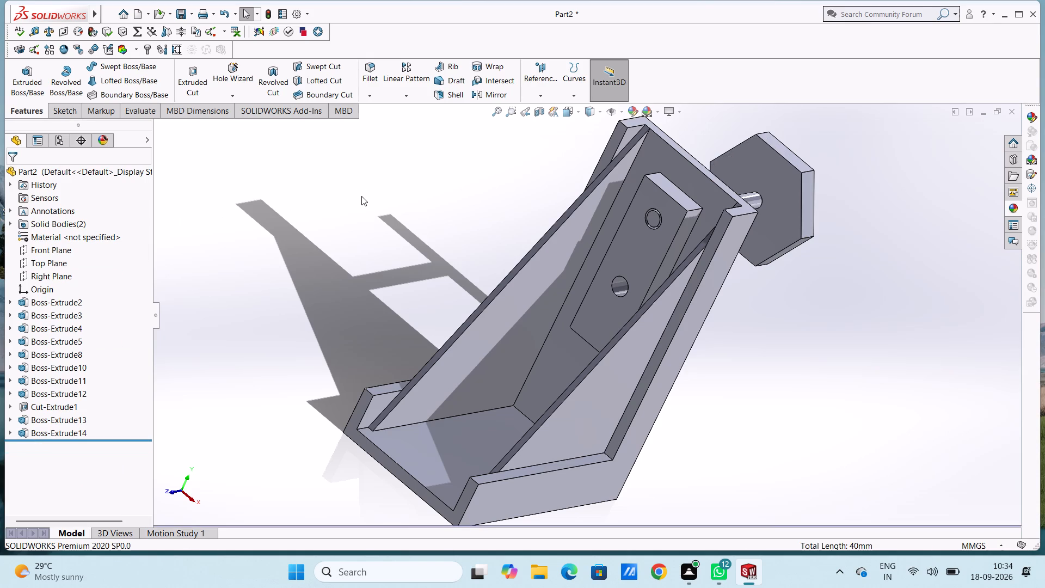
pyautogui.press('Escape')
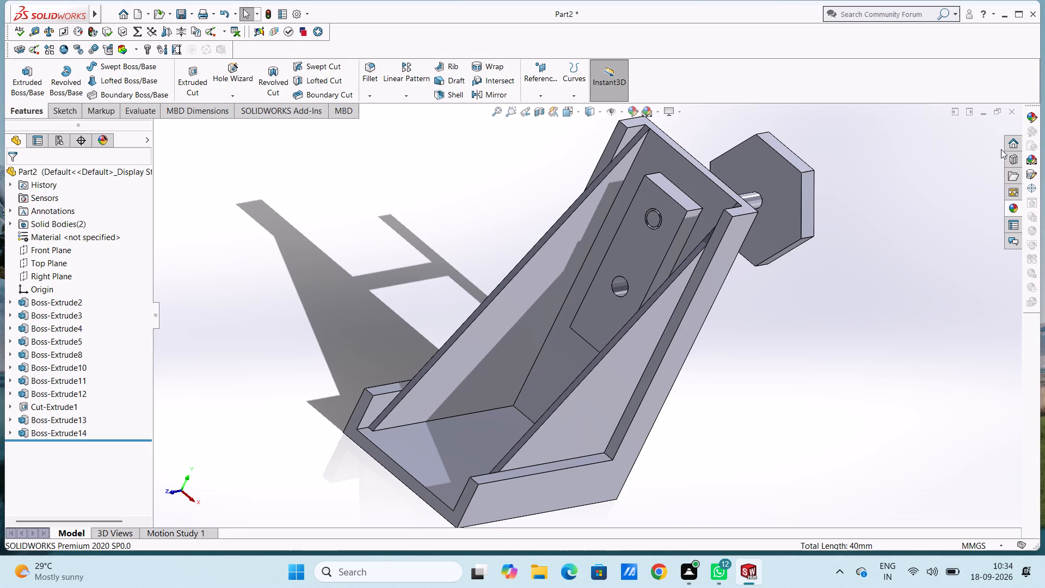
# Sketch a circle of about 6.9 mm radius on the hexagonal head's rod-side face, centred on the rod and reaching the hexagon's sides.
pyautogui.click(769, 187)
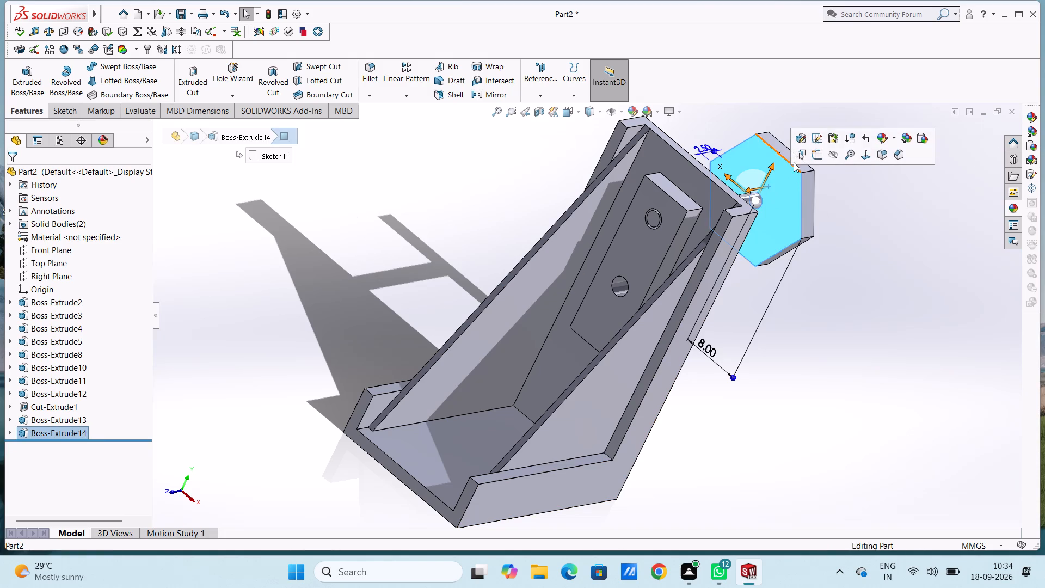
pyautogui.click(813, 156)
pyautogui.click(395, 255)
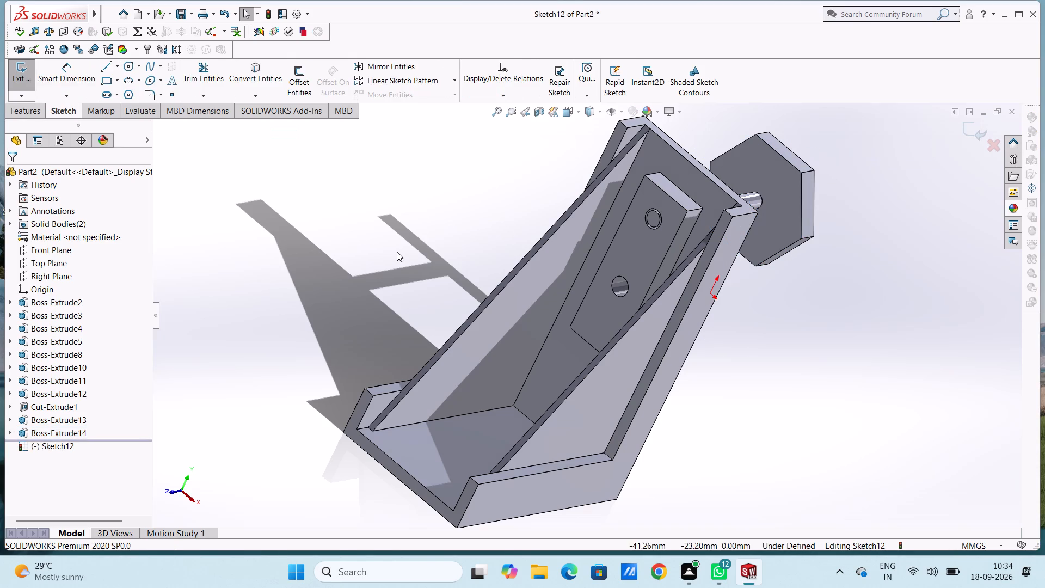
pyautogui.click(129, 68)
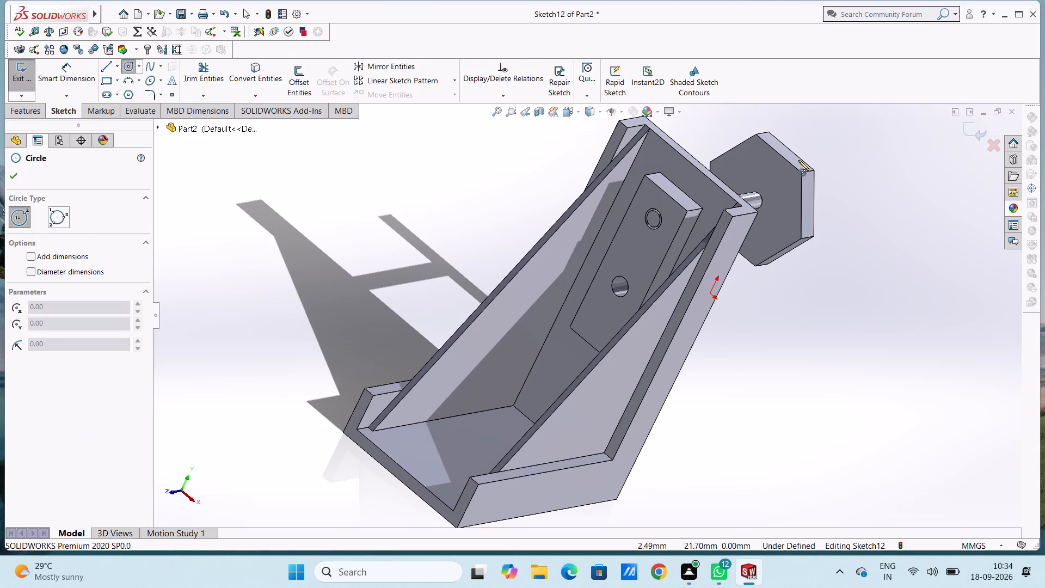
pyautogui.click(751, 198)
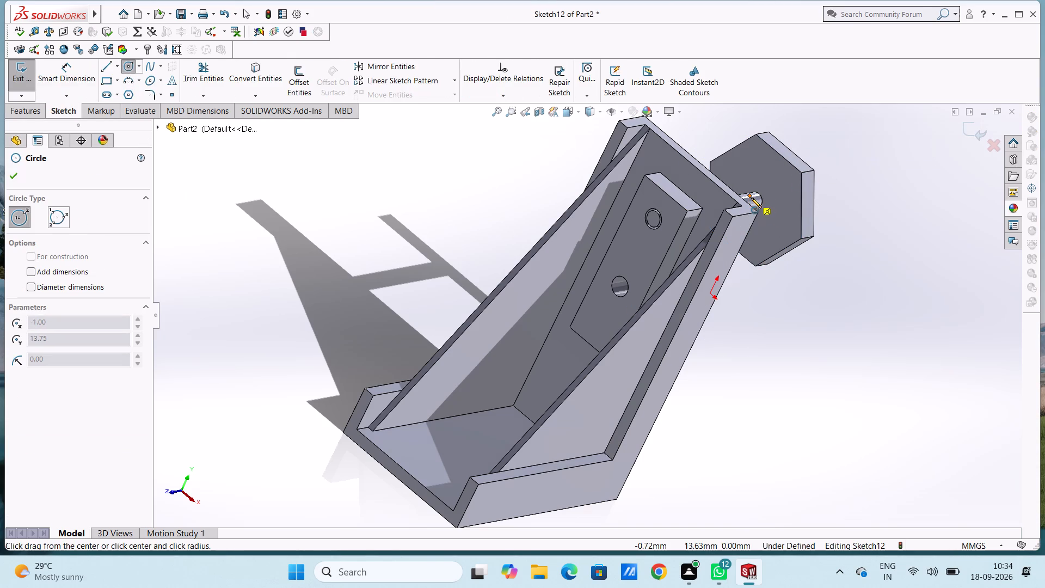
pyautogui.press('Escape')
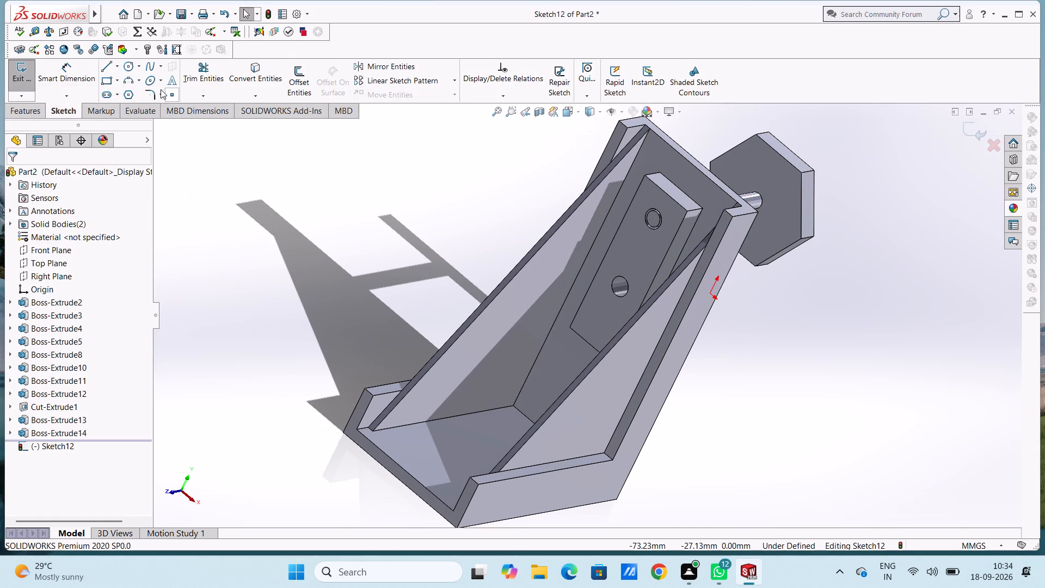
pyautogui.click(123, 68)
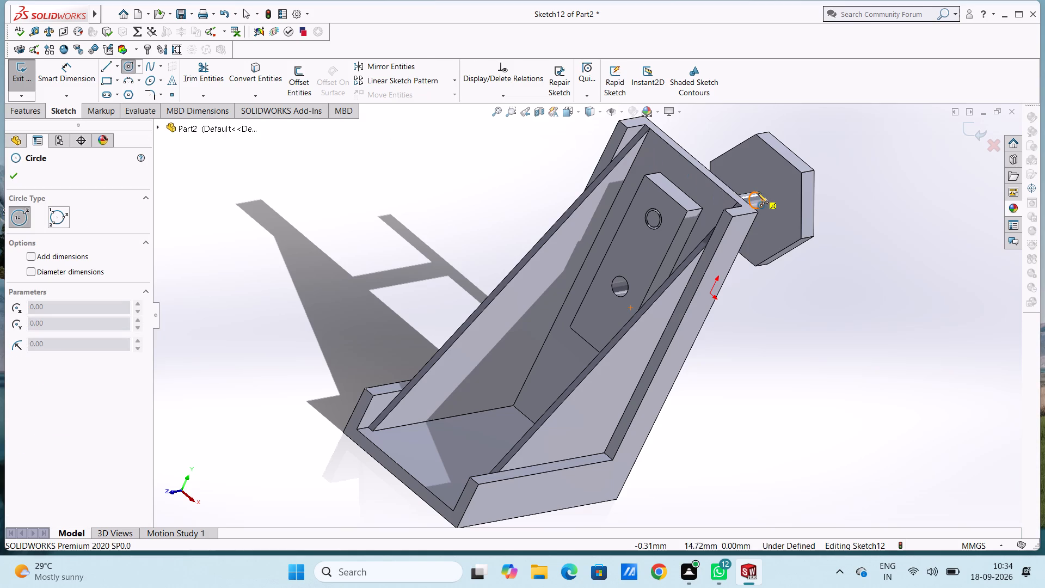
pyautogui.click(754, 199)
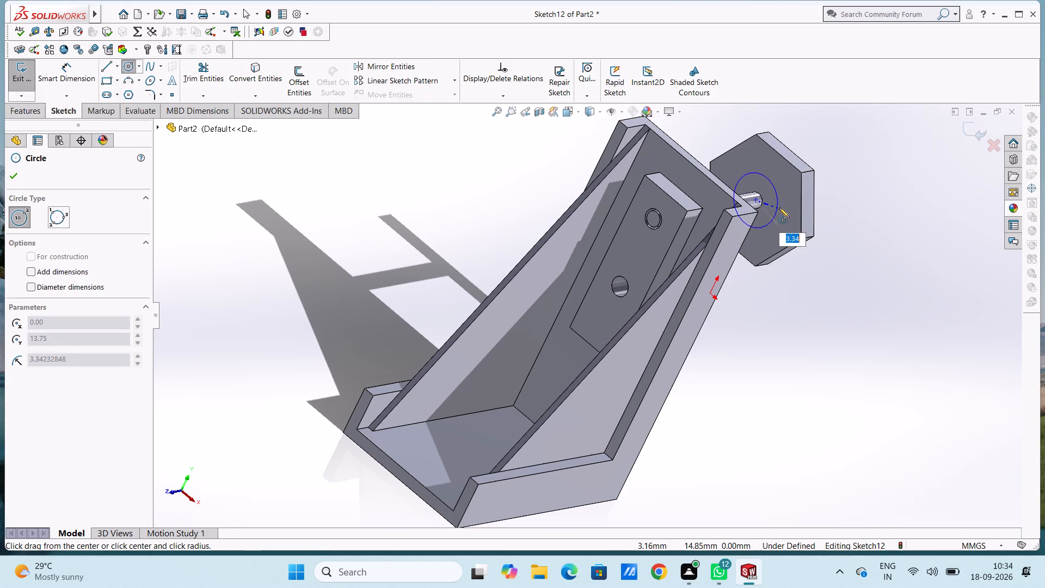
pyautogui.click(788, 246)
pyautogui.press('Escape')
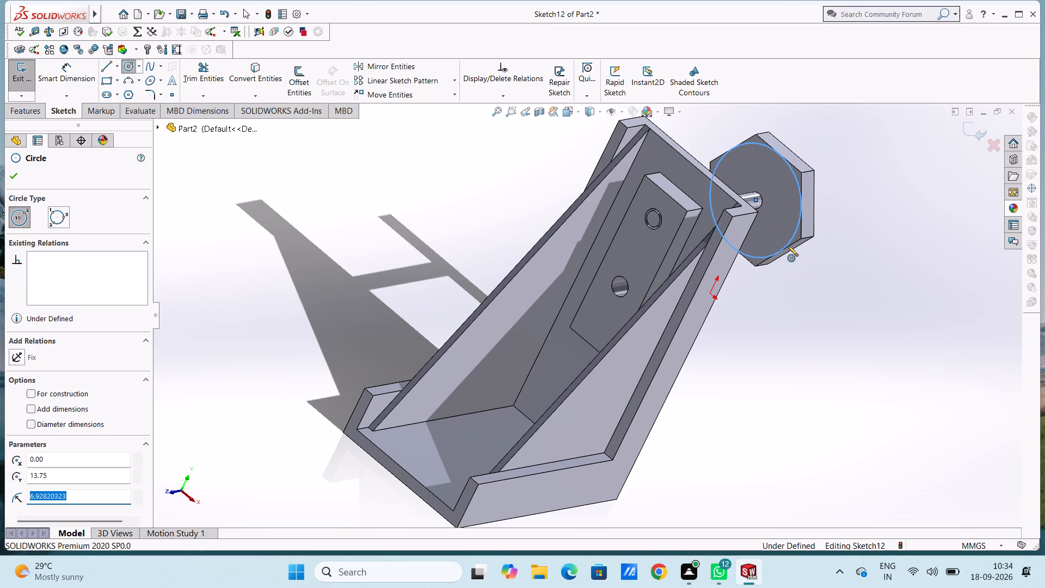
pyautogui.press('Escape')
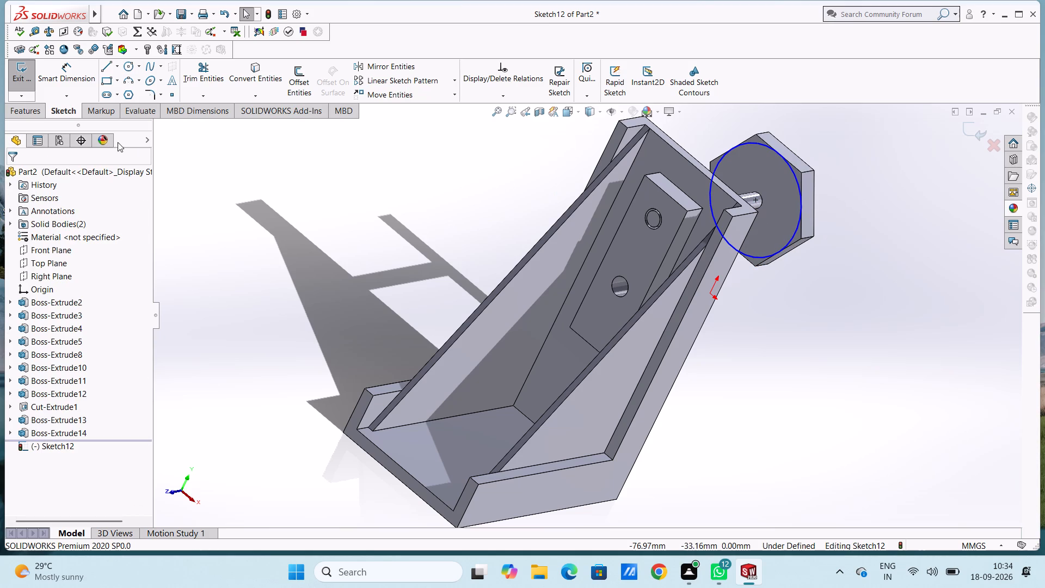
# Dimension the circle's diameter, keeping its drawn size.
pyautogui.click(65, 78)
pyautogui.click(777, 152)
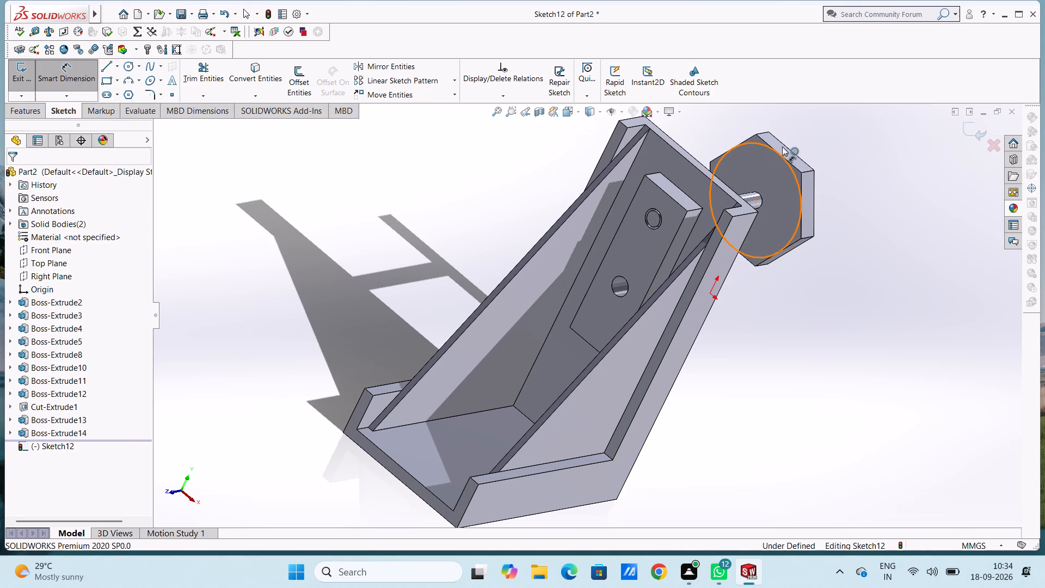
pyautogui.click(876, 135)
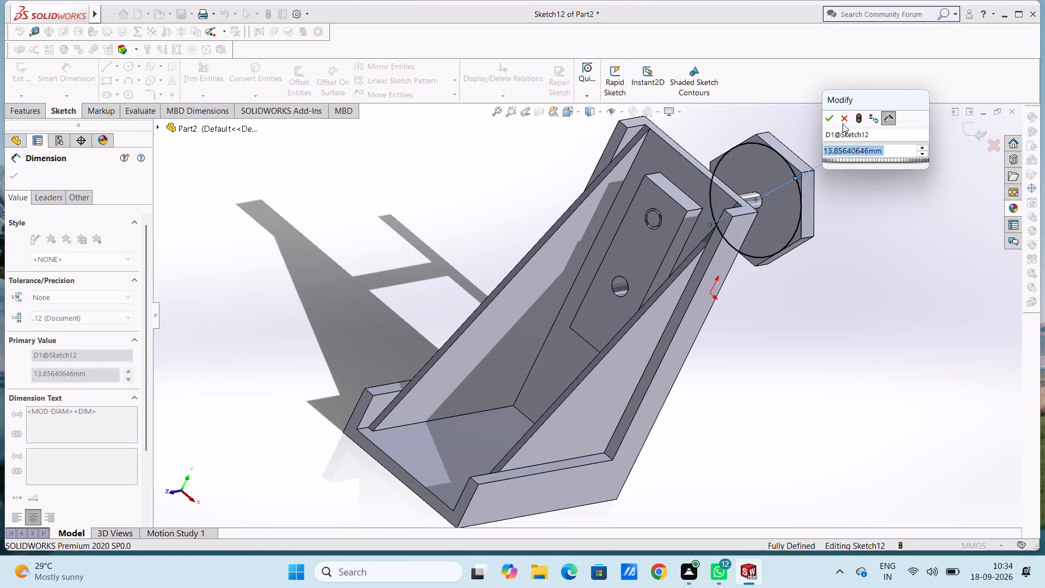
pyautogui.click(829, 117)
pyautogui.click(817, 126)
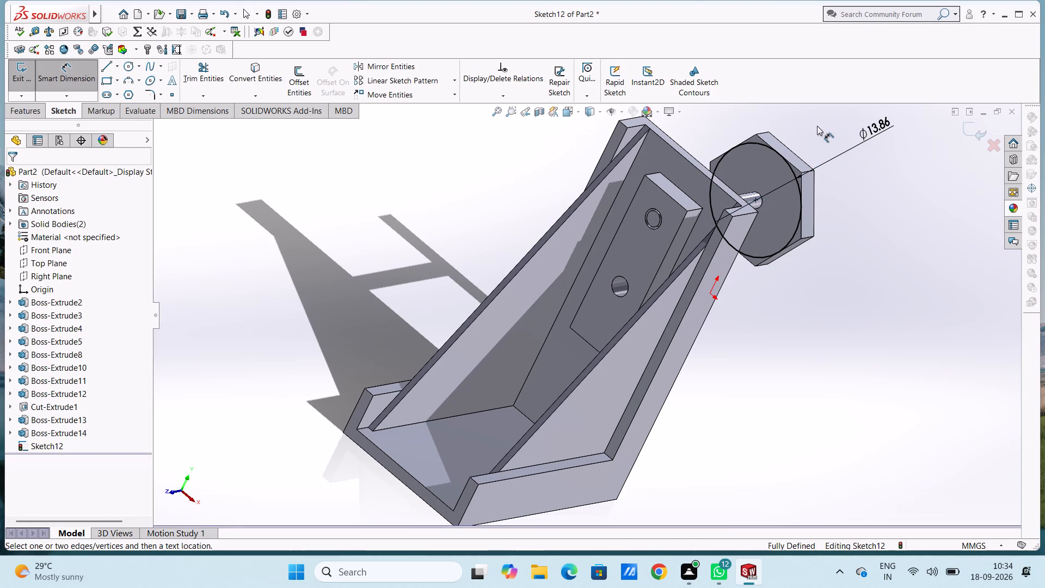
pyautogui.press('Escape')
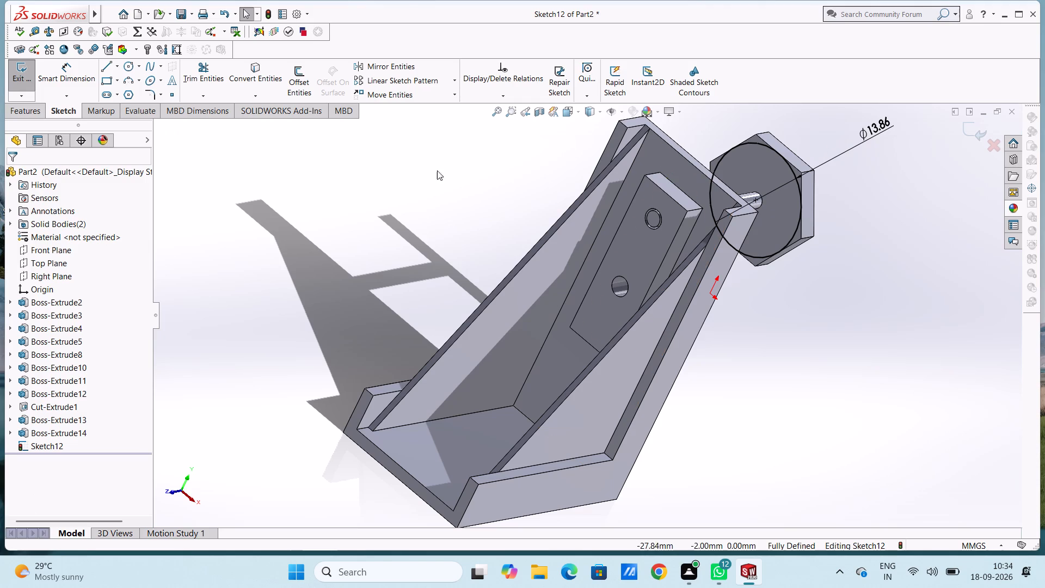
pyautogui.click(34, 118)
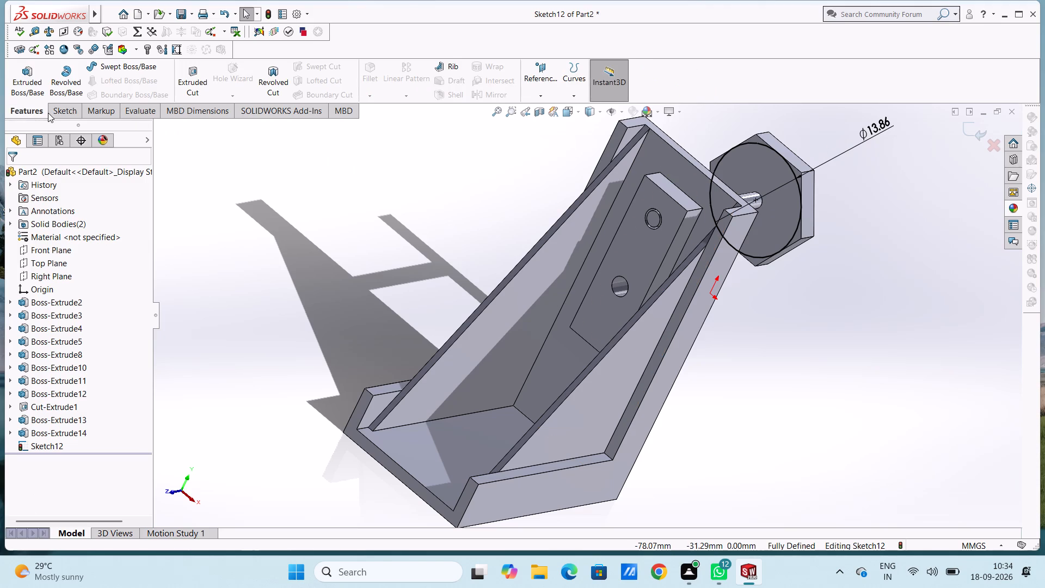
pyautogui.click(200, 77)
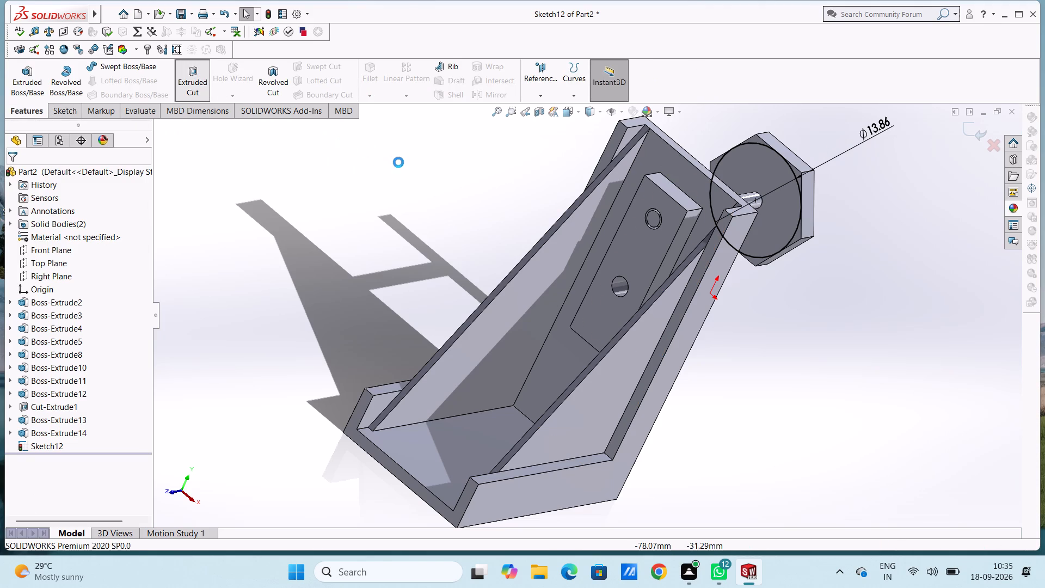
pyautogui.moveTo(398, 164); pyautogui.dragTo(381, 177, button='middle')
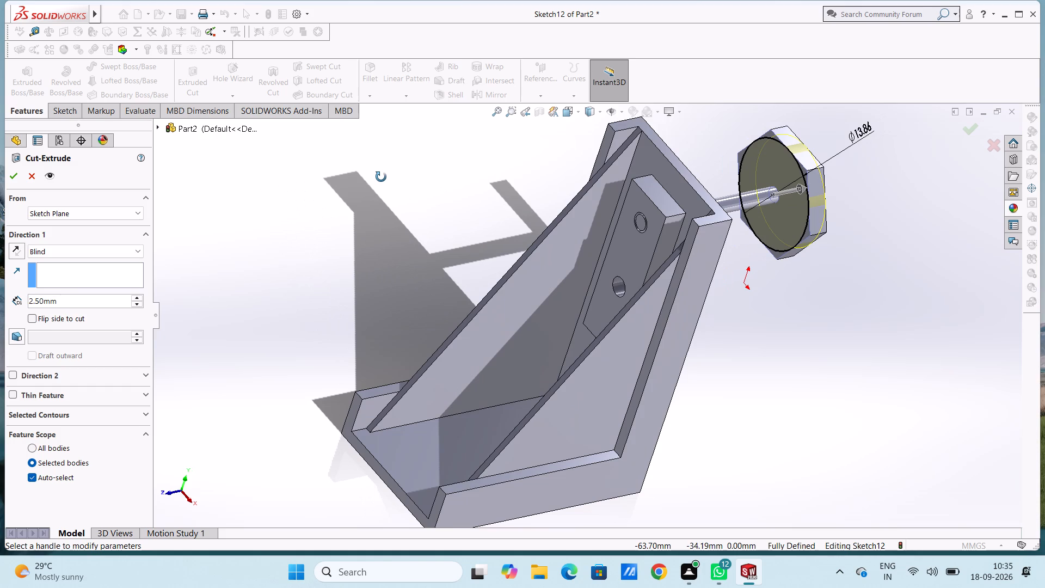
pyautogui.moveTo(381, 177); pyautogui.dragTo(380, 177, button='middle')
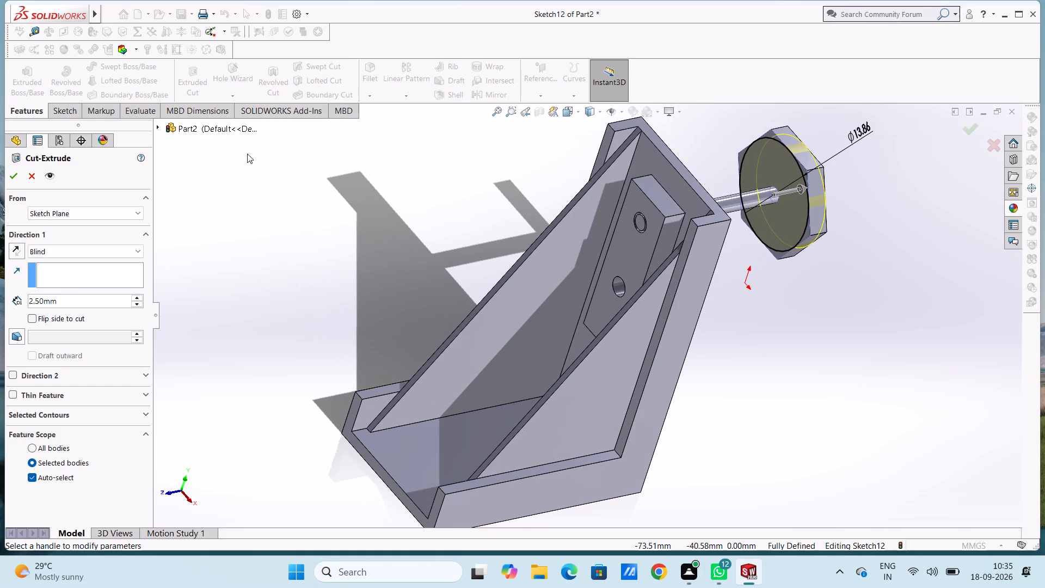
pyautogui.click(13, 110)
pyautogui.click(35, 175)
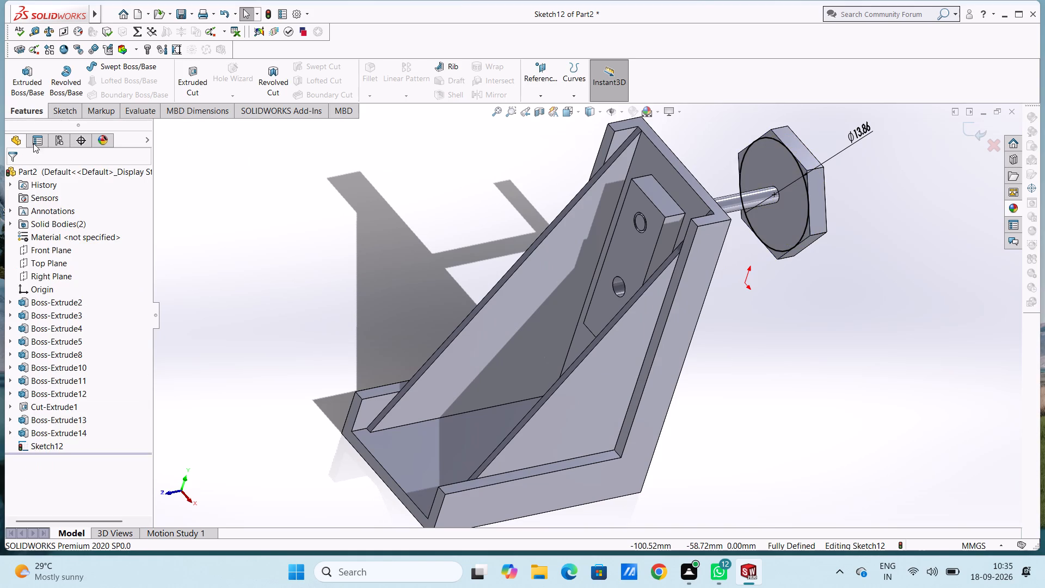
# Extrude the circle sketch 2.5 mm in the reversed direction, into the hexagonal head, with the result merged.
pyautogui.click(39, 81)
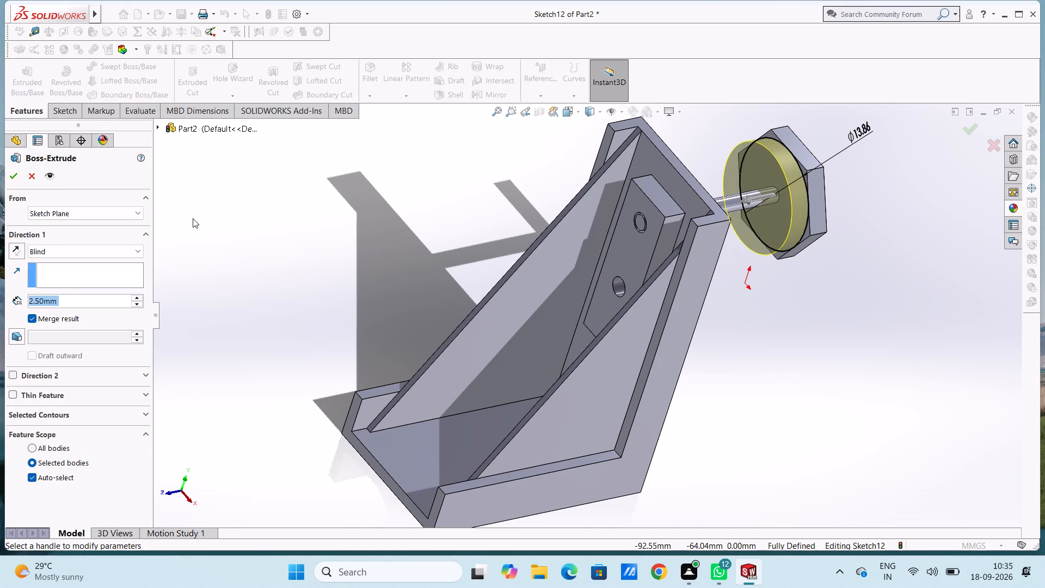
pyautogui.click(13, 249)
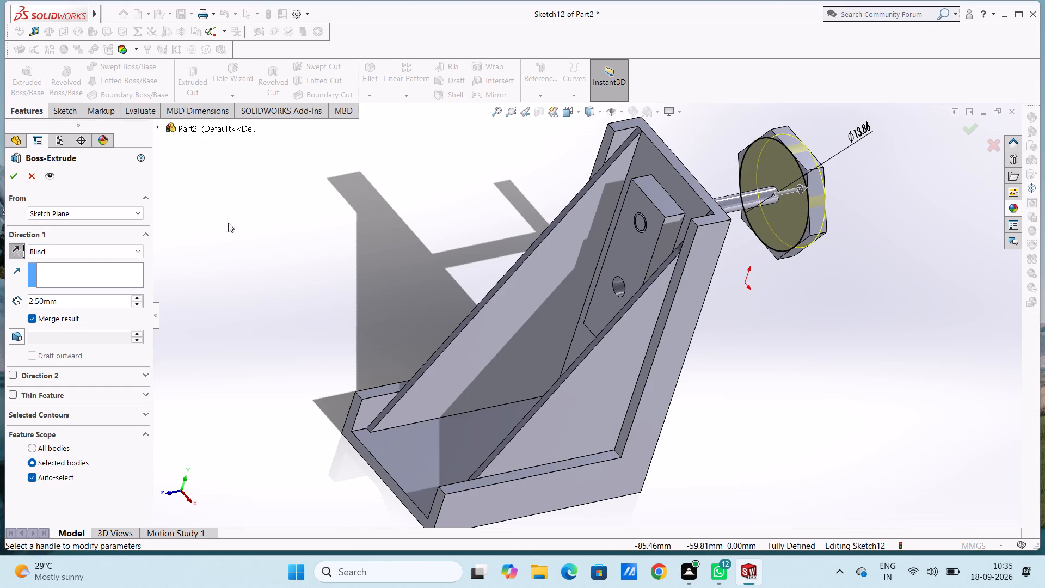
pyautogui.click(13, 182)
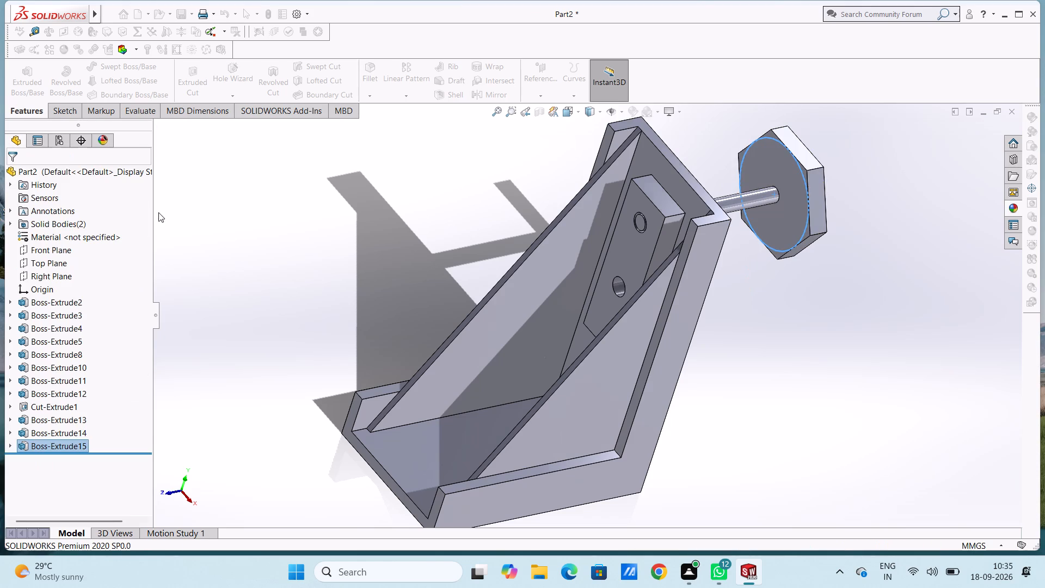
pyautogui.click(183, 223)
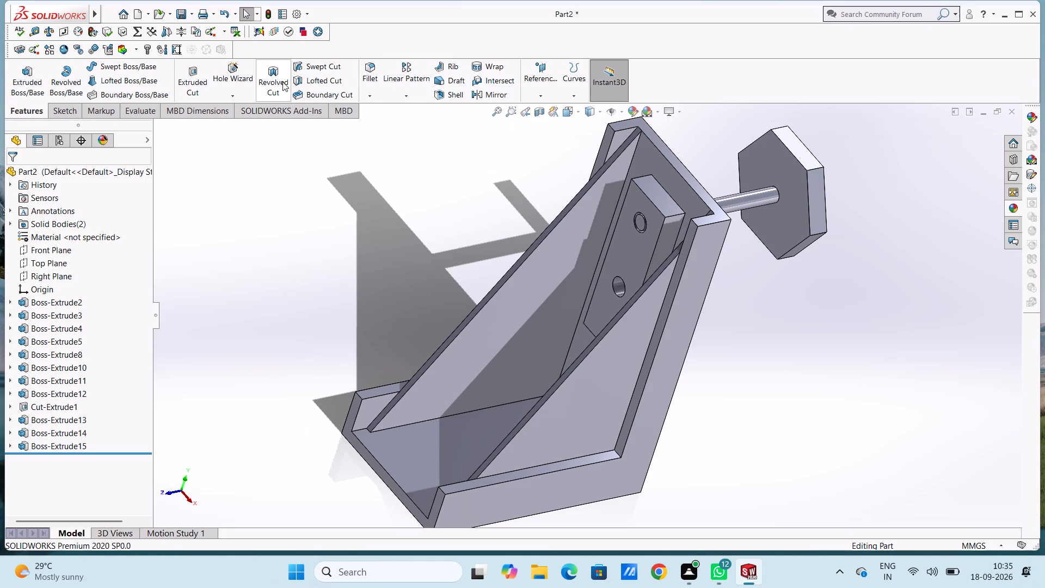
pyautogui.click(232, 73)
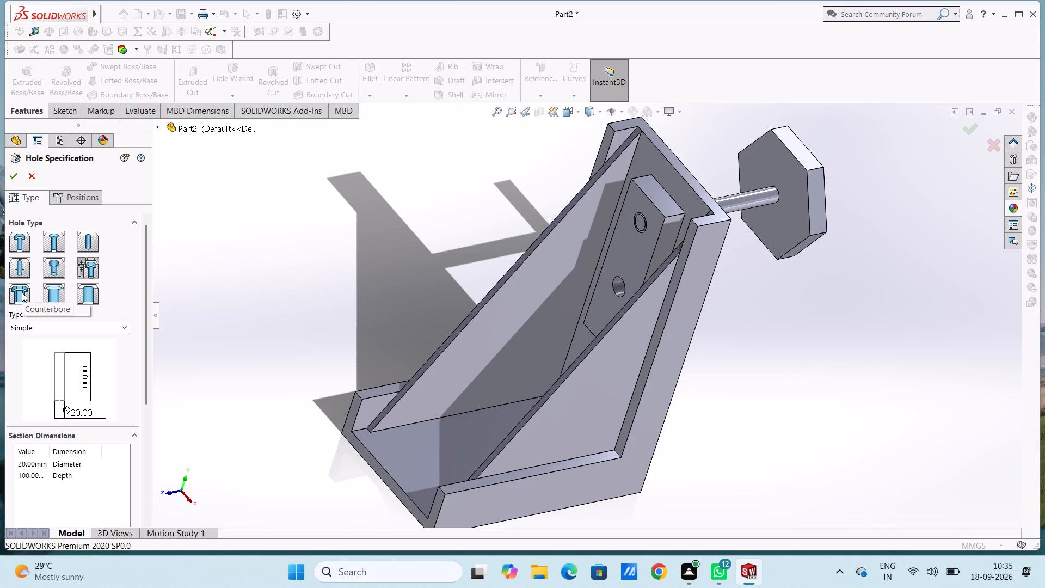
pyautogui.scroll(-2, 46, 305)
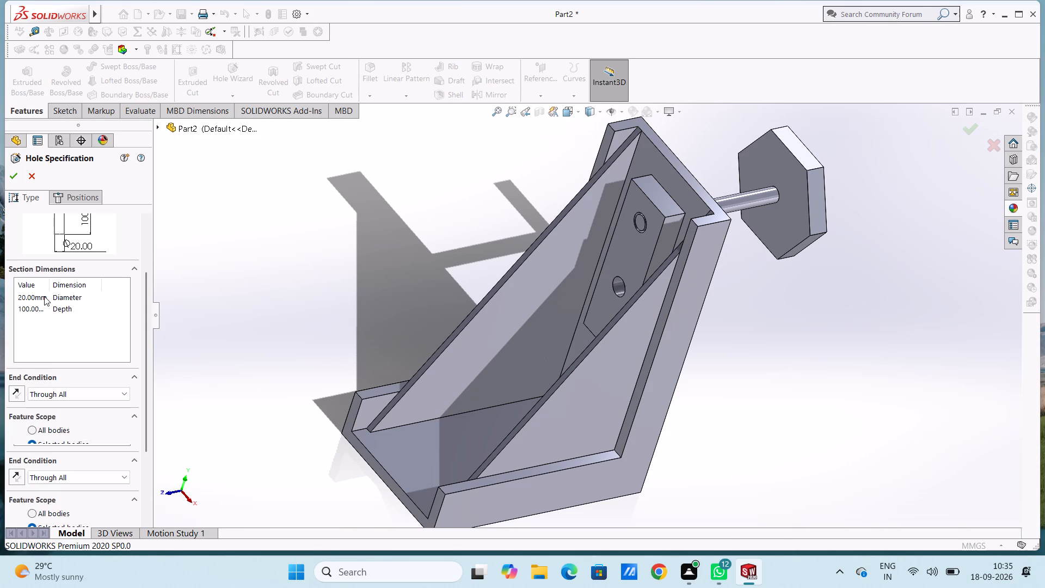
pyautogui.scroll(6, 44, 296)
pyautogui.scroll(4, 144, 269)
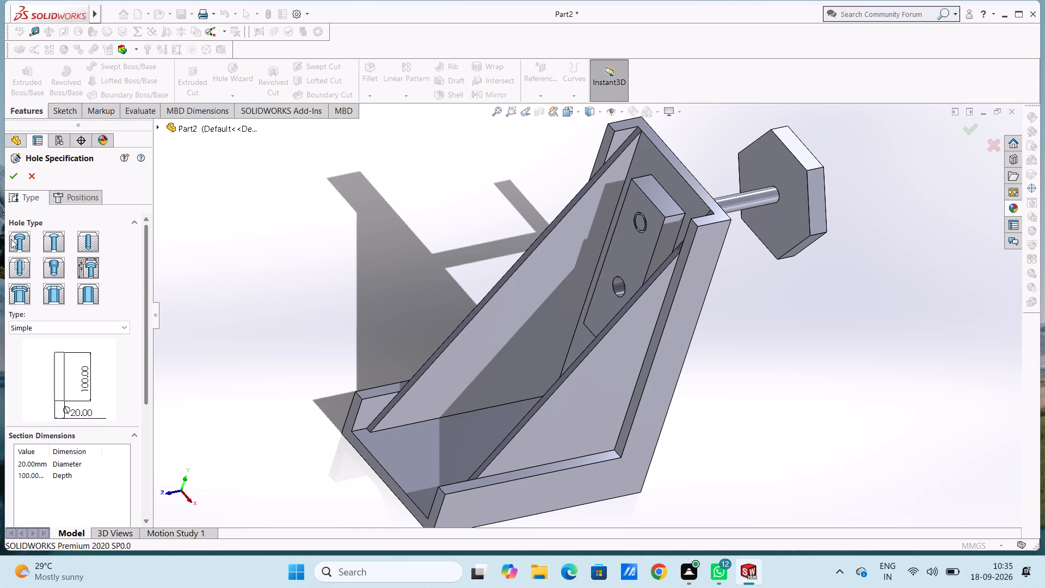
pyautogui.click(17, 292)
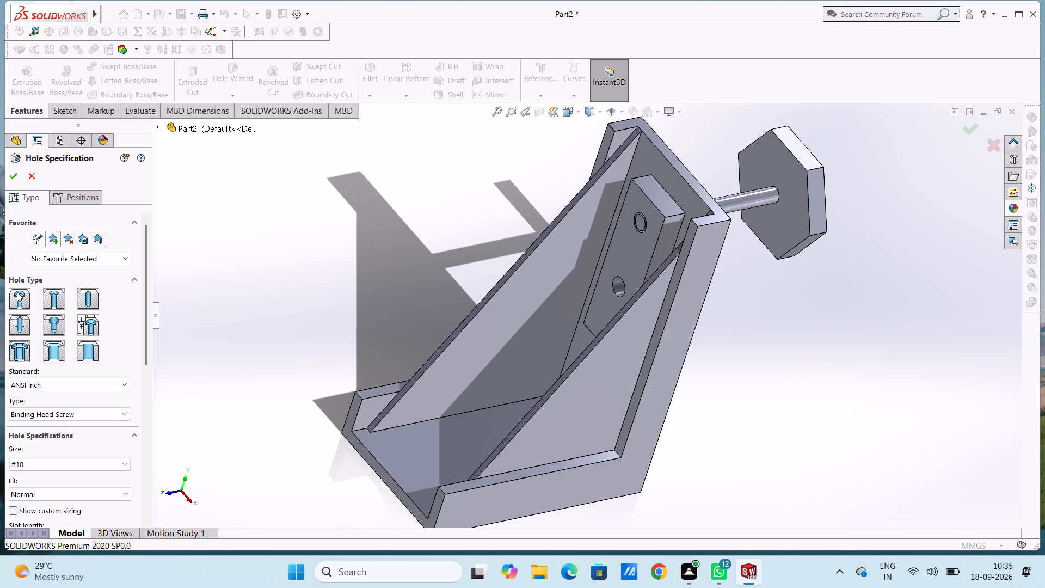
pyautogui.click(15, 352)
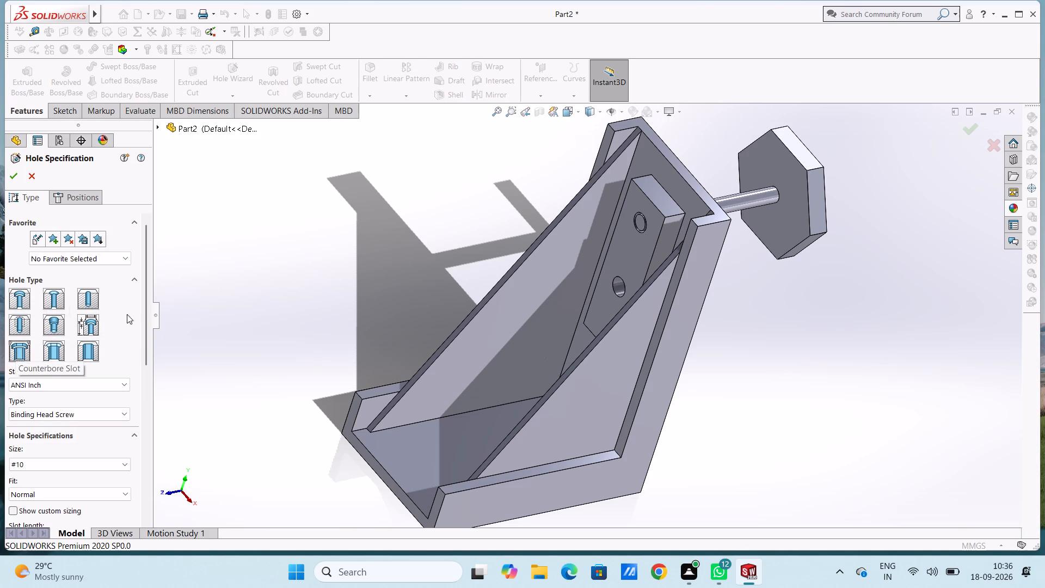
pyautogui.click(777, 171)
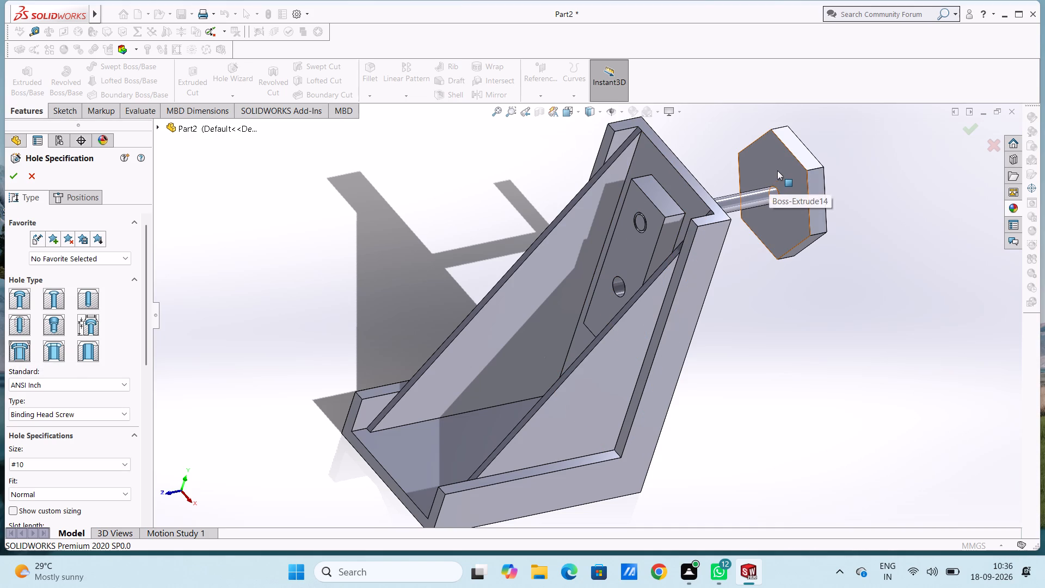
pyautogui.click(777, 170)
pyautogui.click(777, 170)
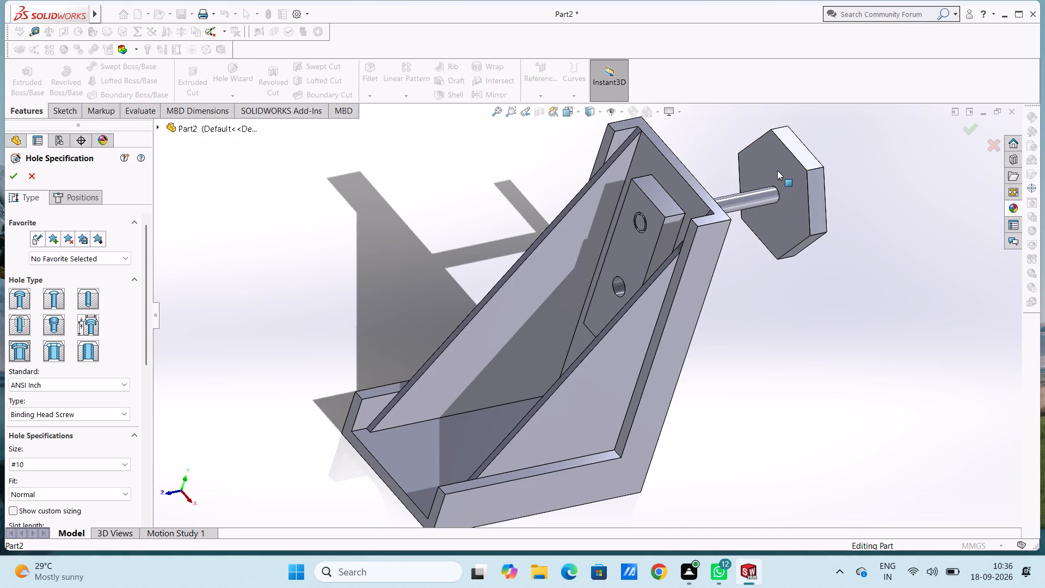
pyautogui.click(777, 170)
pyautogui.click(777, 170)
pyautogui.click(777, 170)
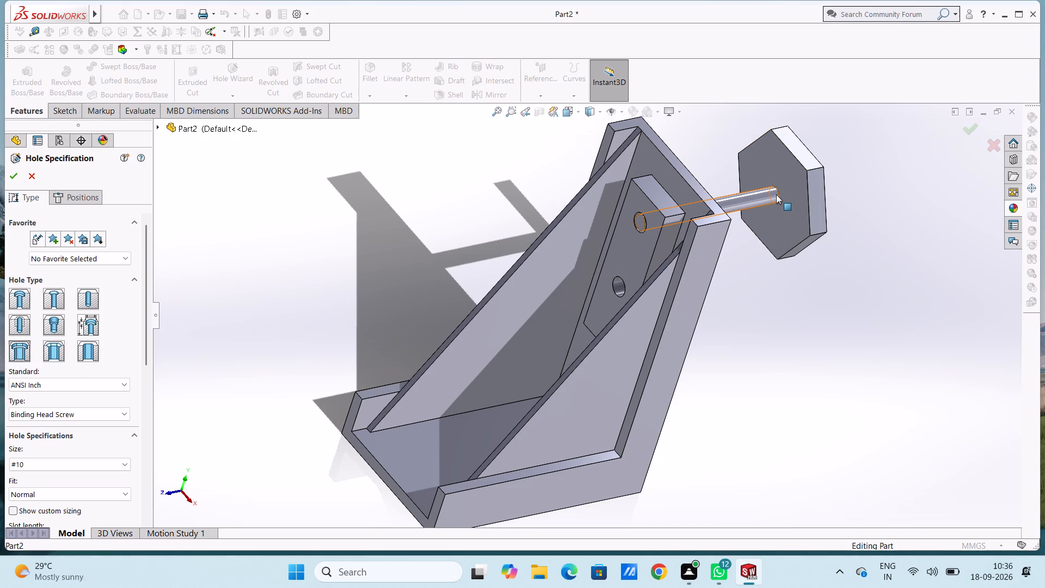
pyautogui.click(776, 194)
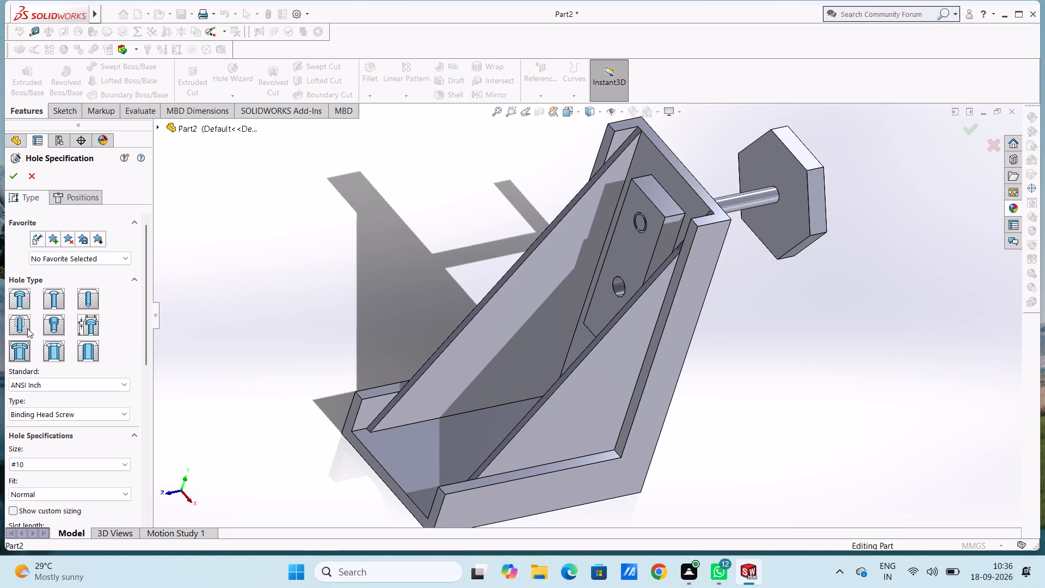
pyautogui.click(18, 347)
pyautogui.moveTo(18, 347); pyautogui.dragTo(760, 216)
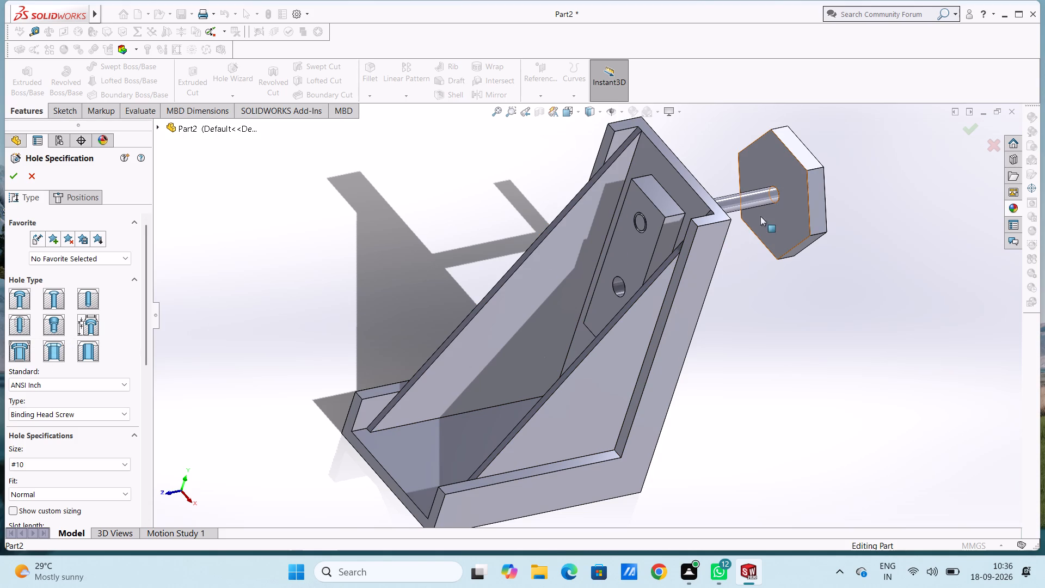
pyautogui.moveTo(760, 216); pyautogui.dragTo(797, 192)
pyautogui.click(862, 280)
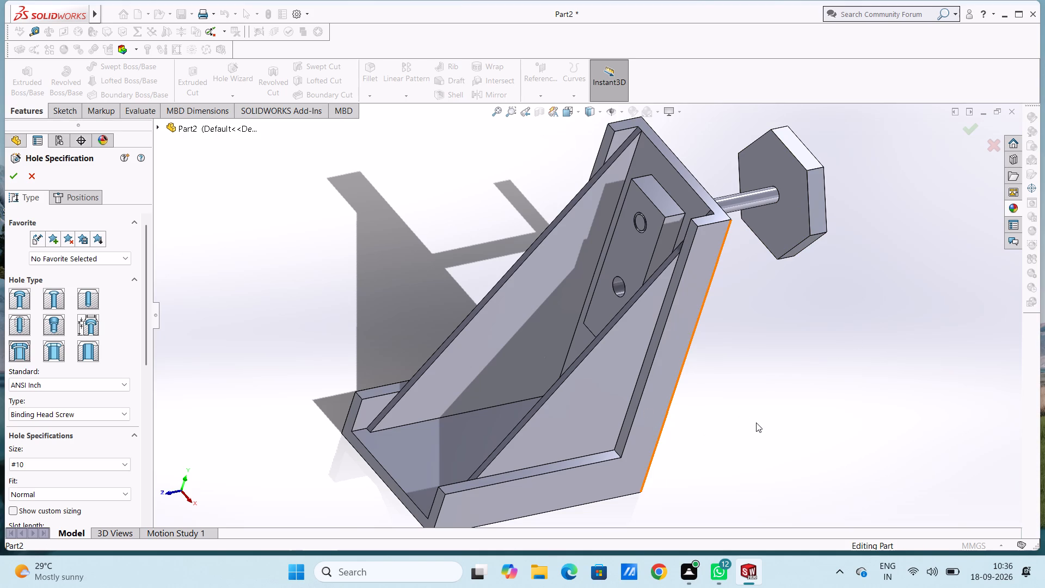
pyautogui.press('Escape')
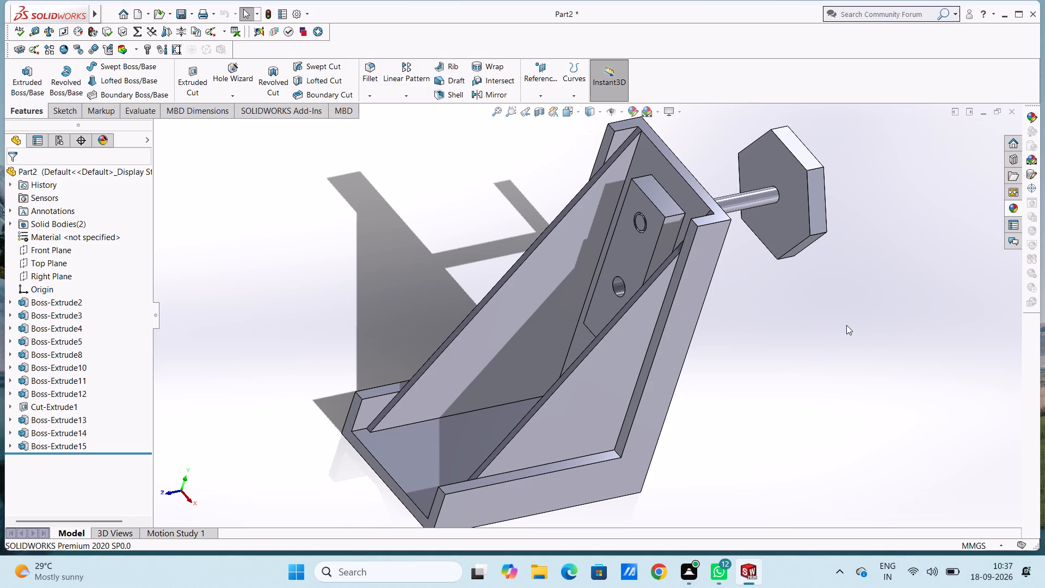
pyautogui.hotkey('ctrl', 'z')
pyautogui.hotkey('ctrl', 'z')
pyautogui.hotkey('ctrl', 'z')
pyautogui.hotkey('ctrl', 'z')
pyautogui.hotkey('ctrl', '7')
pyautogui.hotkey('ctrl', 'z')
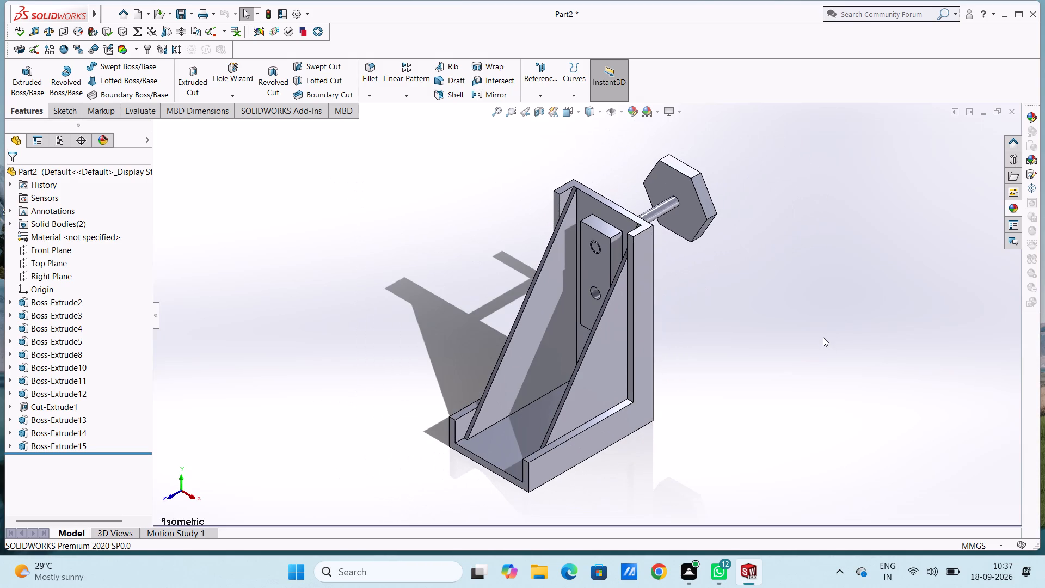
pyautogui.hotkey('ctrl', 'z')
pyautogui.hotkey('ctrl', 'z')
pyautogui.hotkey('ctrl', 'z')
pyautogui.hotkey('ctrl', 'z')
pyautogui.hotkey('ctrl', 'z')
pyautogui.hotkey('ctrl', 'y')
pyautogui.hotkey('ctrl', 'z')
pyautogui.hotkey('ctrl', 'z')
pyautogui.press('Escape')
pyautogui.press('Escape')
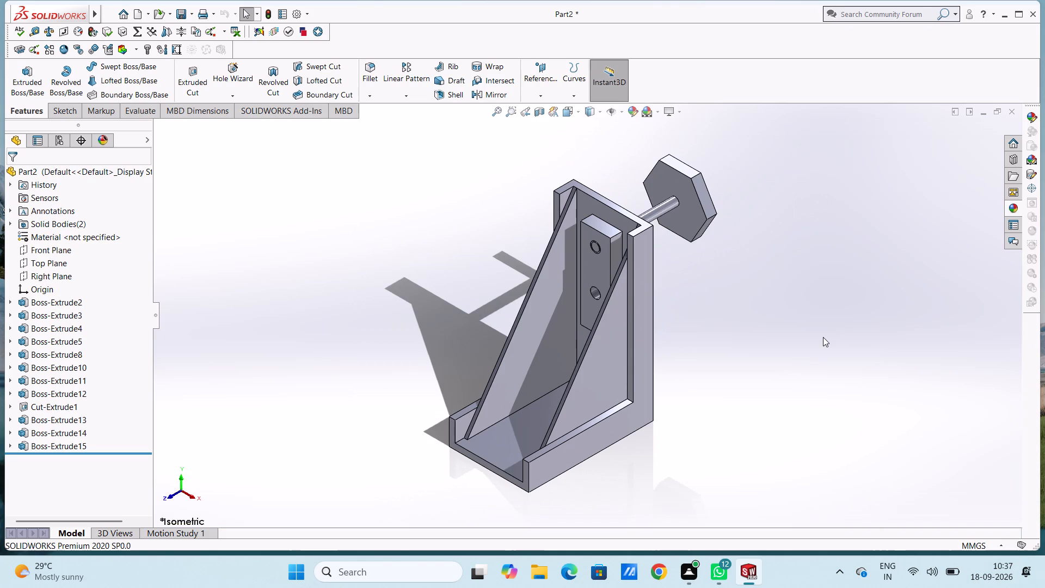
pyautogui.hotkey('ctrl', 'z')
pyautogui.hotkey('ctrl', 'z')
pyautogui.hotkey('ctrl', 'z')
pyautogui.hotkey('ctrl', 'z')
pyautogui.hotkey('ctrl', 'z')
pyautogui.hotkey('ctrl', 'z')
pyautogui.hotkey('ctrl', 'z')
# Sketch a six-sided polygon on the hexagonal head's outer face, centred on the rod, matching the head's outline, with an inscribed circle about 13.8 mm in diameter.
pyautogui.moveTo(771, 287); pyautogui.dragTo(793, 341, button='middle')
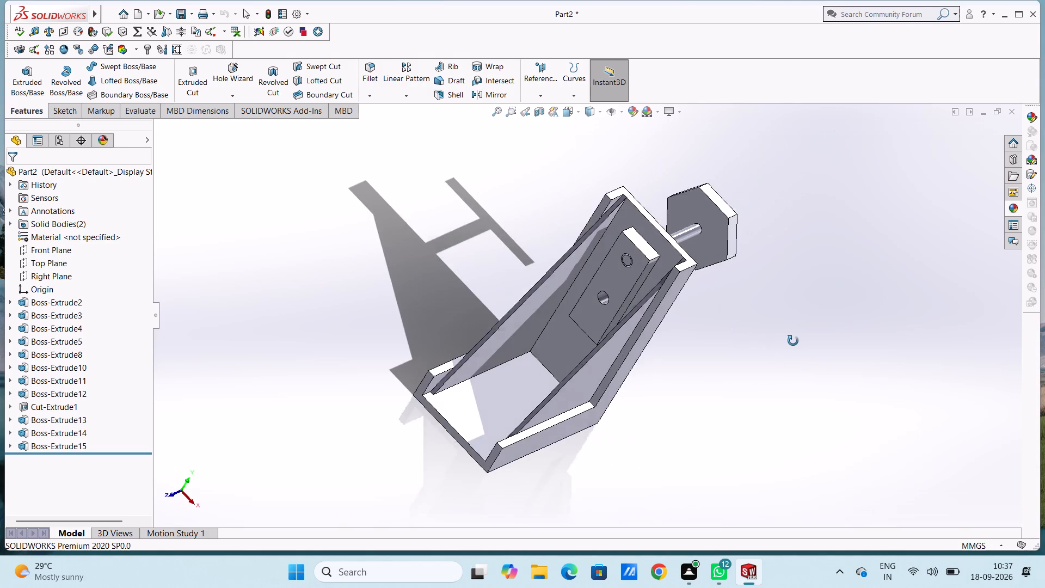
pyautogui.moveTo(793, 341); pyautogui.dragTo(684, 365, button='middle')
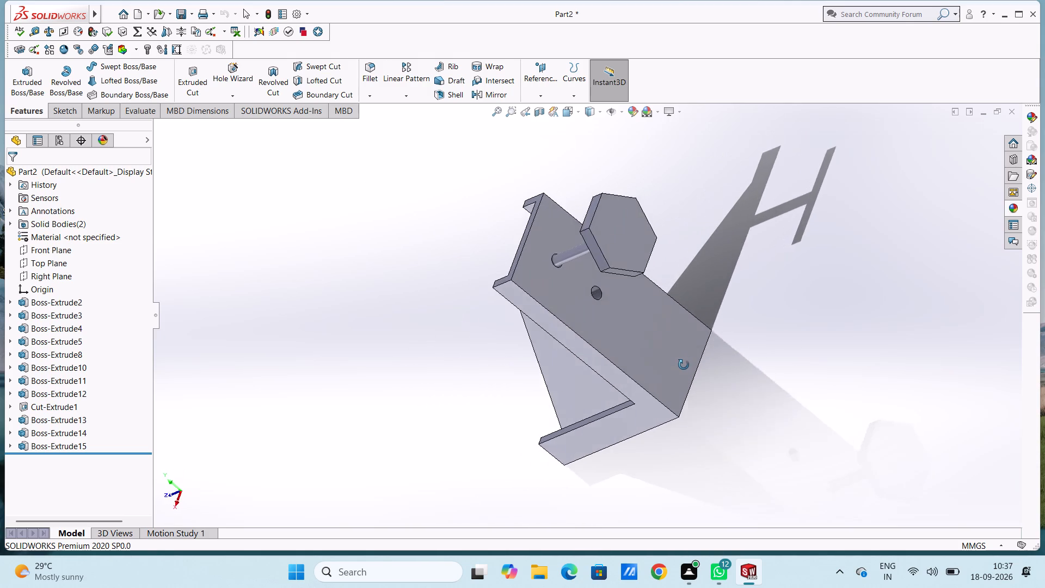
pyautogui.moveTo(684, 365); pyautogui.dragTo(653, 400, button='middle')
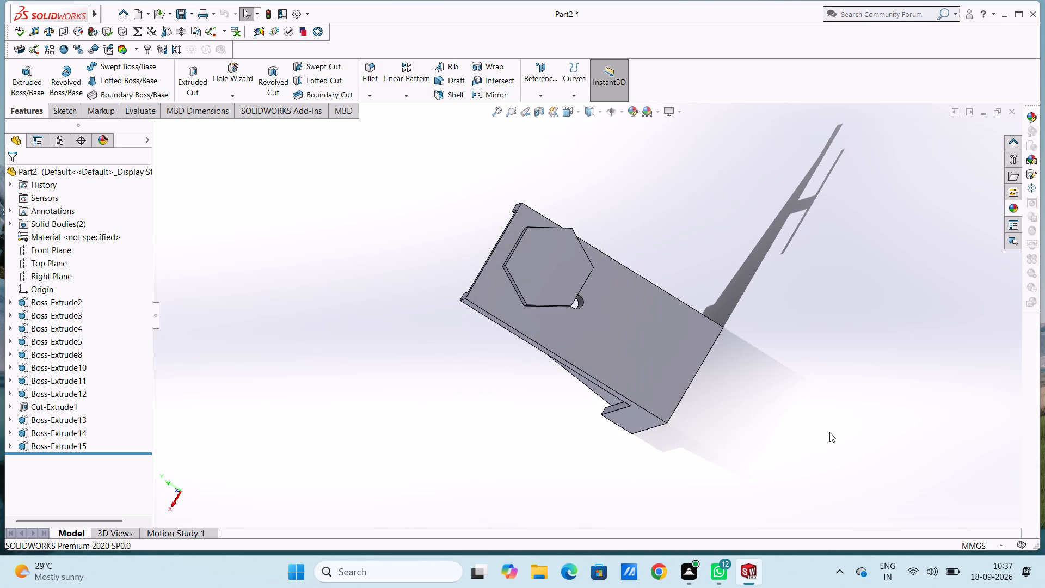
pyautogui.hotkey('ctrl', '2')
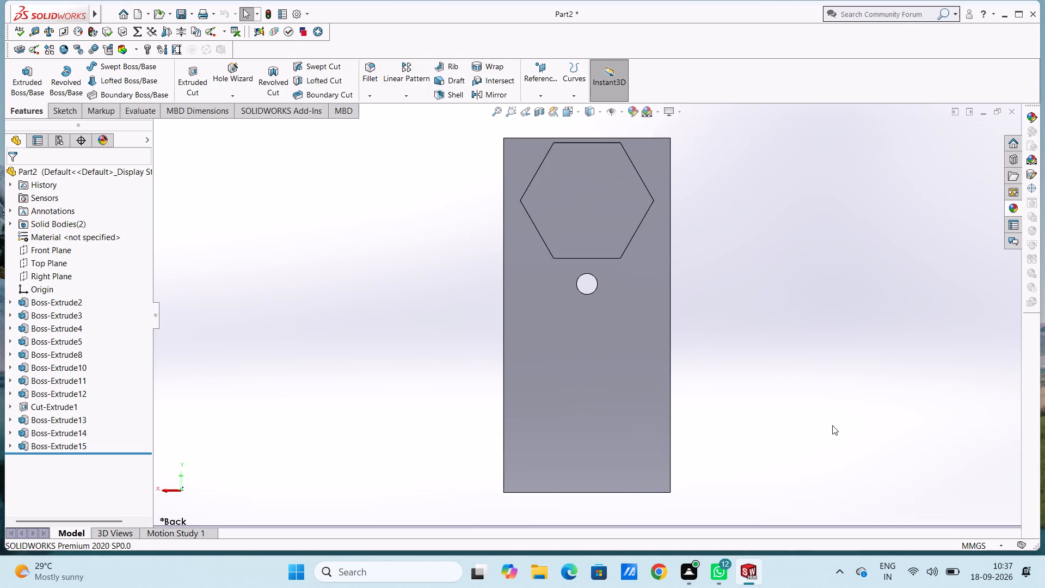
pyautogui.click(609, 185)
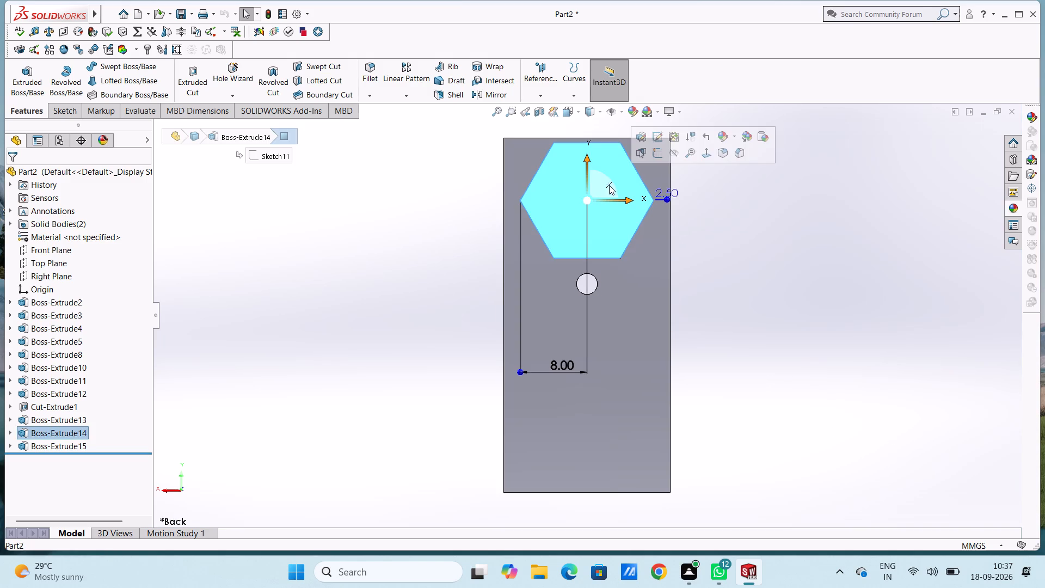
pyautogui.click(659, 155)
pyautogui.click(395, 264)
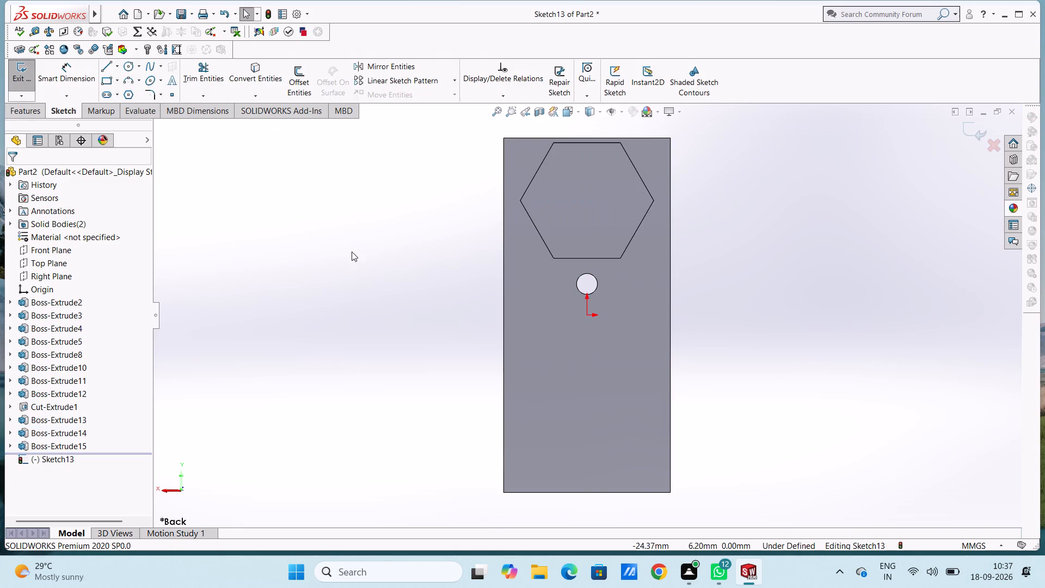
pyautogui.click(127, 68)
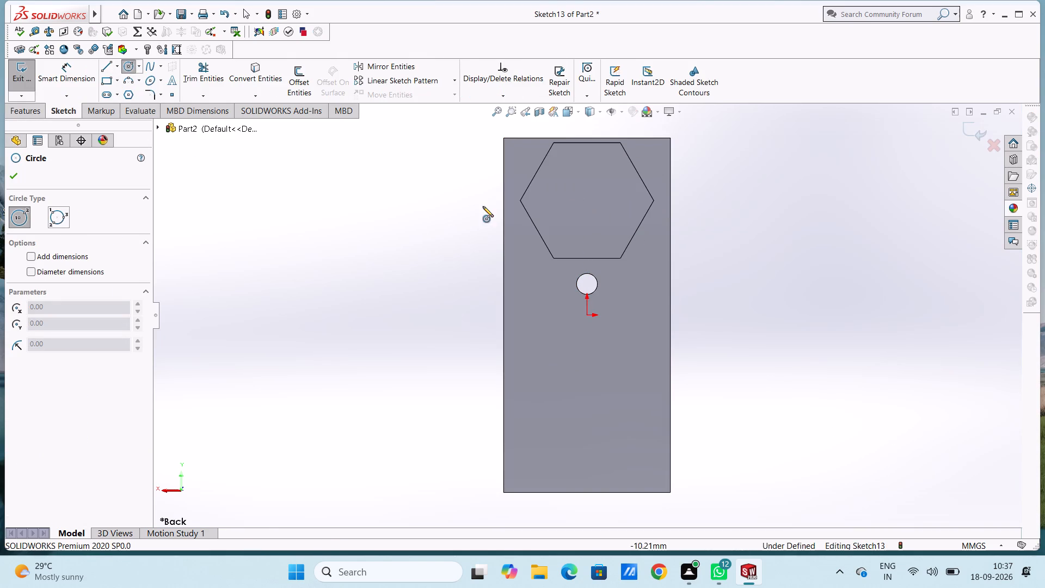
pyautogui.press('Escape')
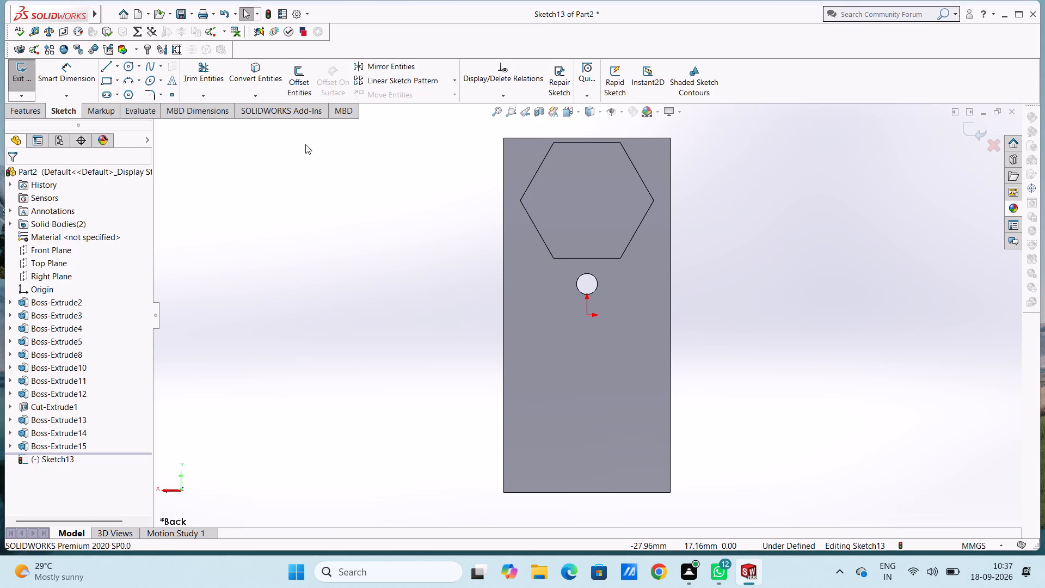
pyautogui.click(131, 97)
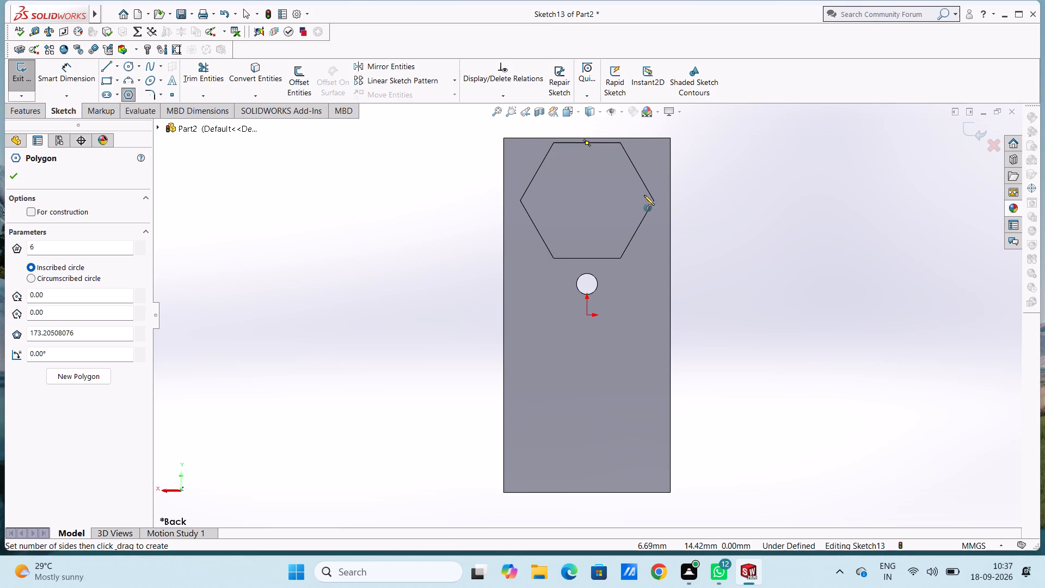
pyautogui.click(587, 201)
pyautogui.click(620, 259)
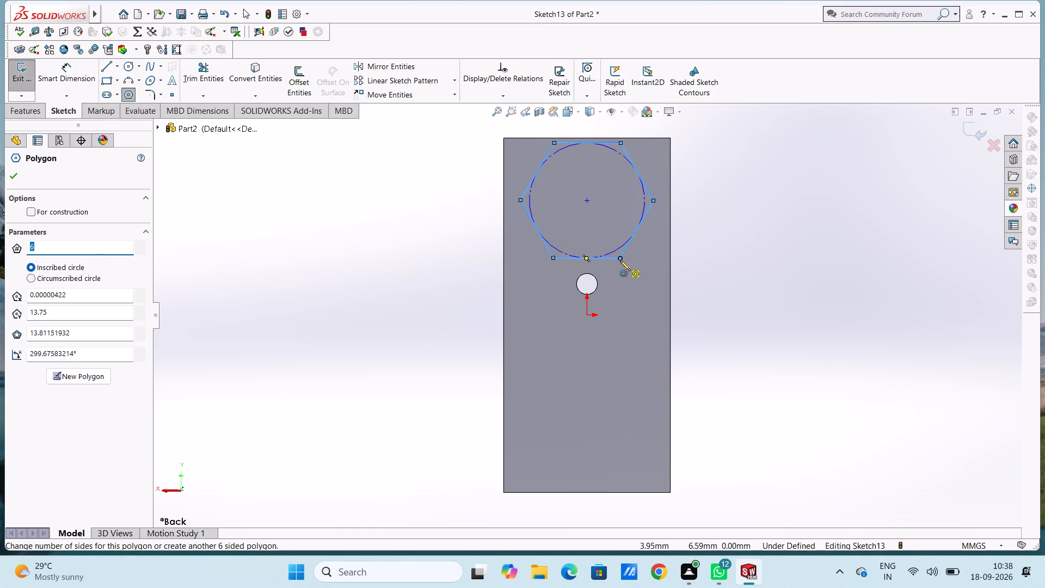
pyautogui.press('Escape')
pyautogui.press('Escape')
# Cut-extrude the hexagon sketch 2.5 mm into the head towards the bracket, keeping all resulting bodies.
pyautogui.moveTo(392, 274); pyautogui.dragTo(476, 376, button='middle')
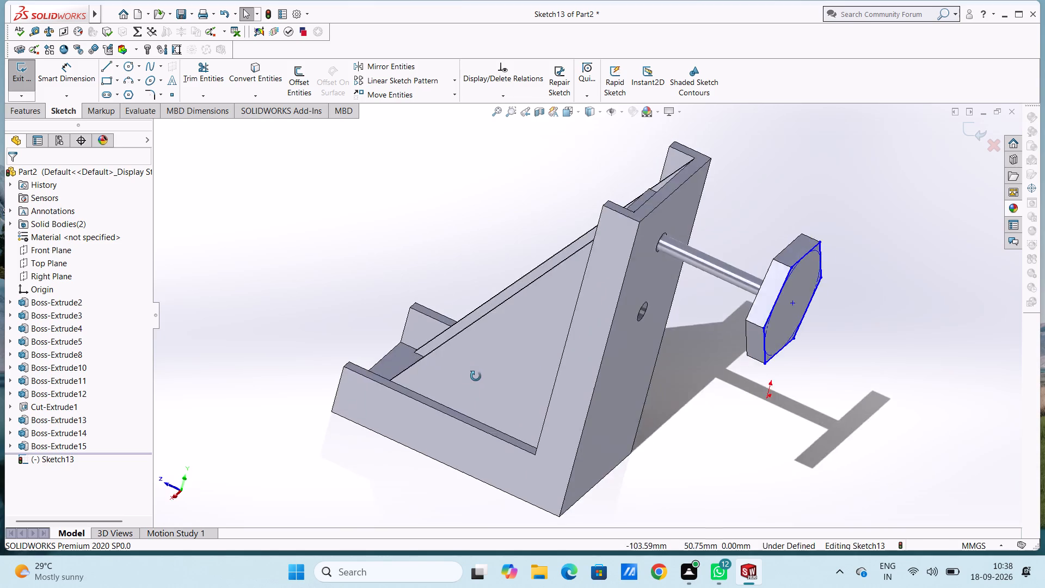
pyautogui.moveTo(476, 376); pyautogui.dragTo(482, 382, button='middle')
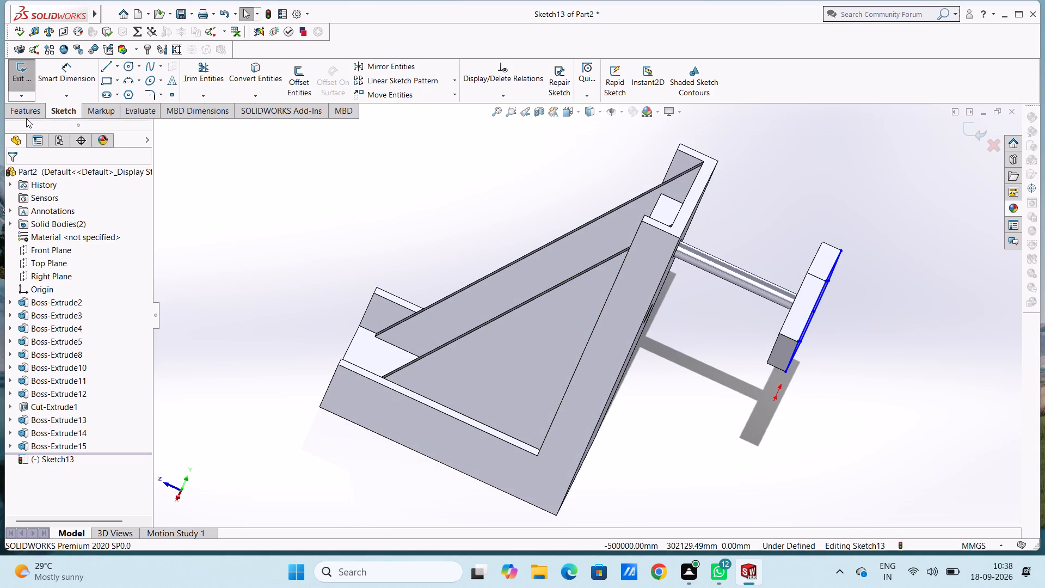
pyautogui.click(26, 118)
pyautogui.click(187, 80)
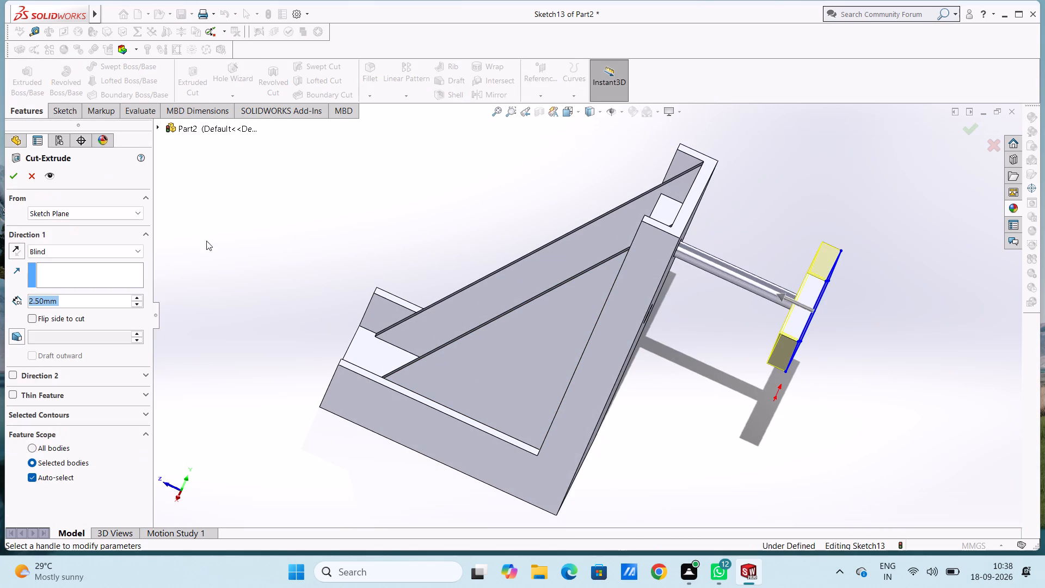
pyautogui.click(8, 177)
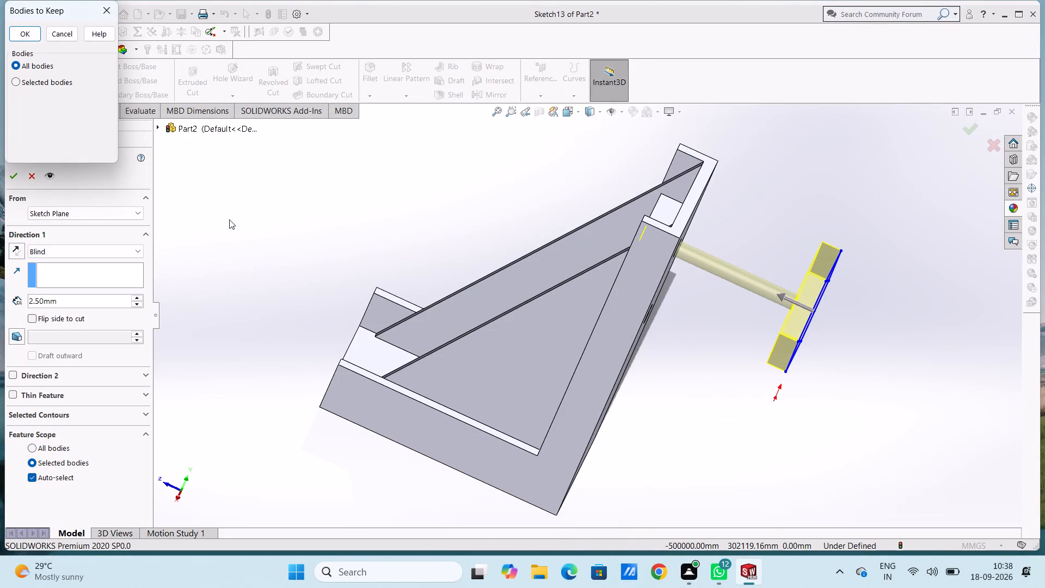
pyautogui.click(23, 38)
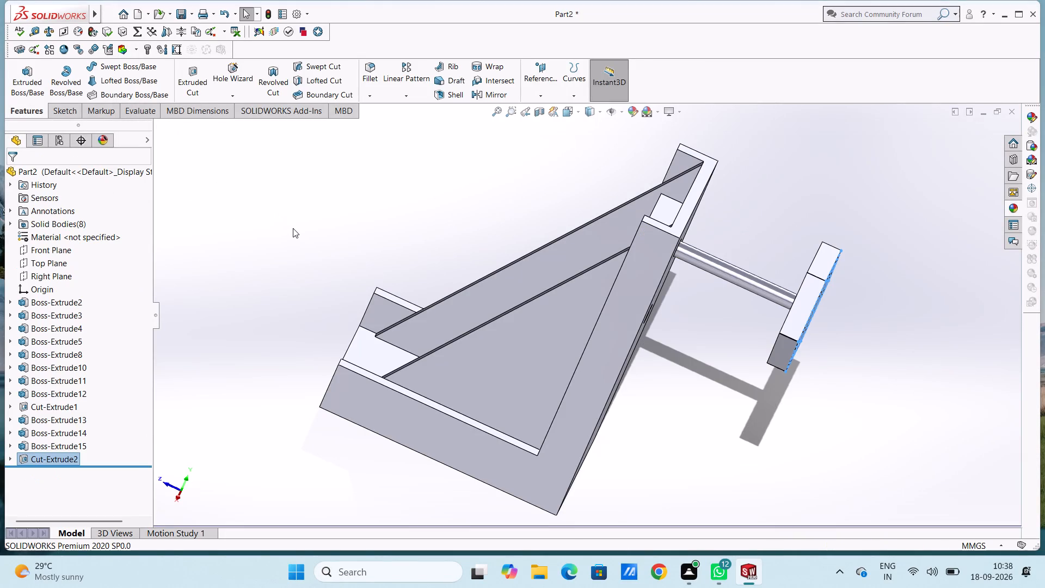
pyautogui.click(293, 230)
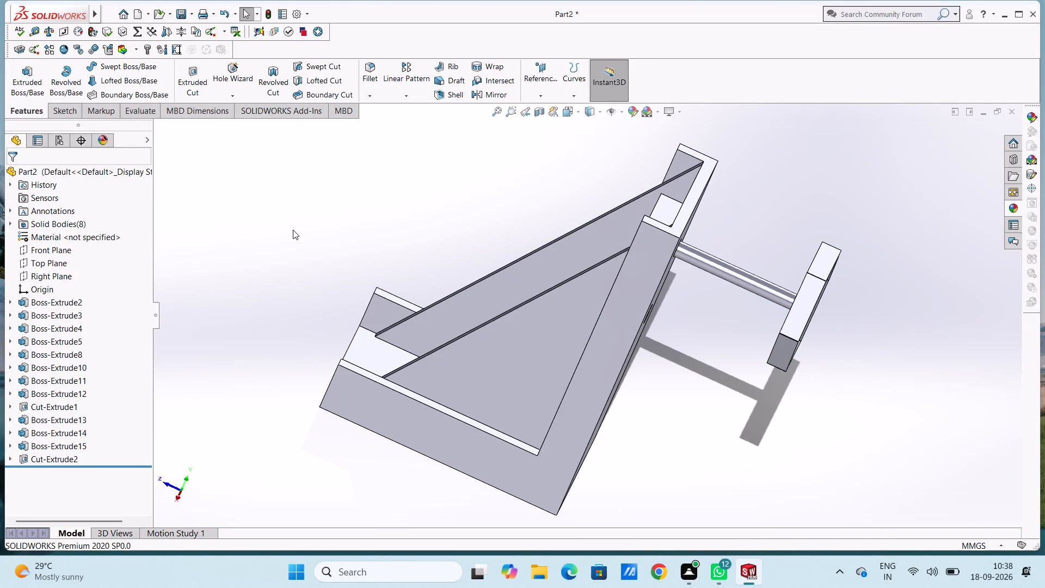
# Open a new sketch on the rod's exposed end face, inside the hexagonal ring.
pyautogui.moveTo(420, 206); pyautogui.dragTo(389, 192, button='middle')
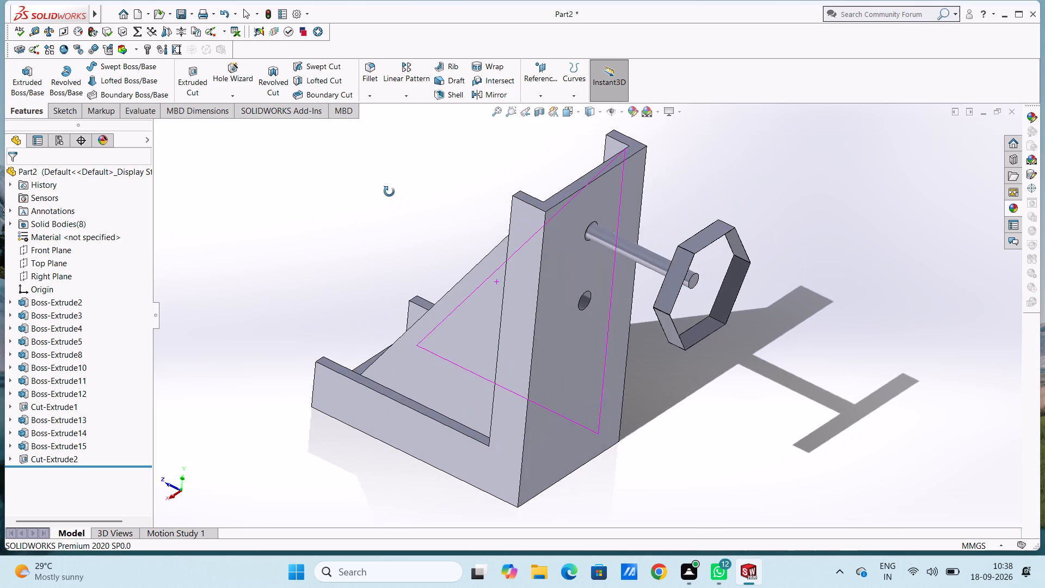
pyautogui.moveTo(389, 192); pyautogui.dragTo(382, 185, button='middle')
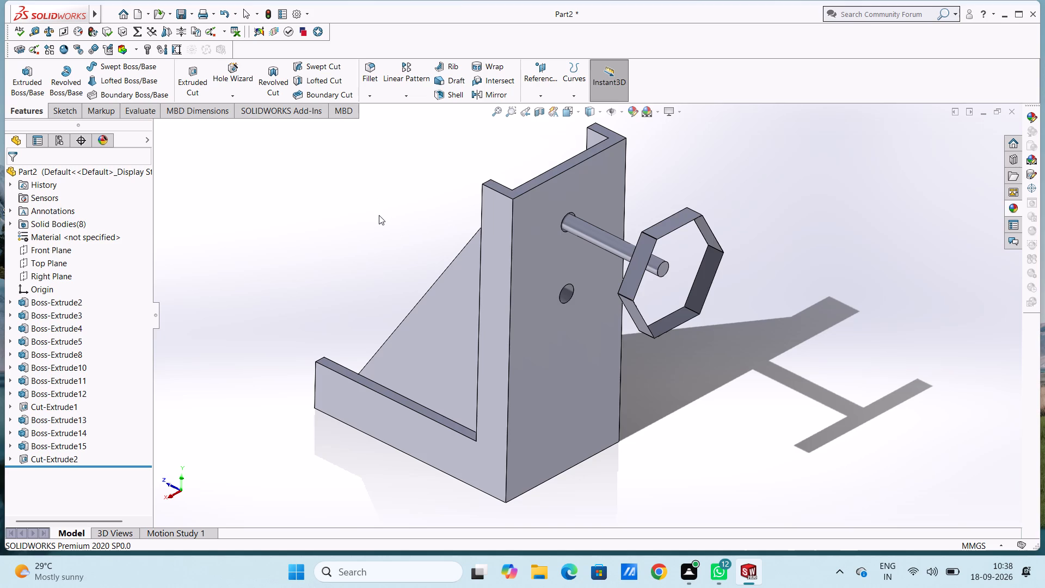
pyautogui.hotkey('ctrl', '2')
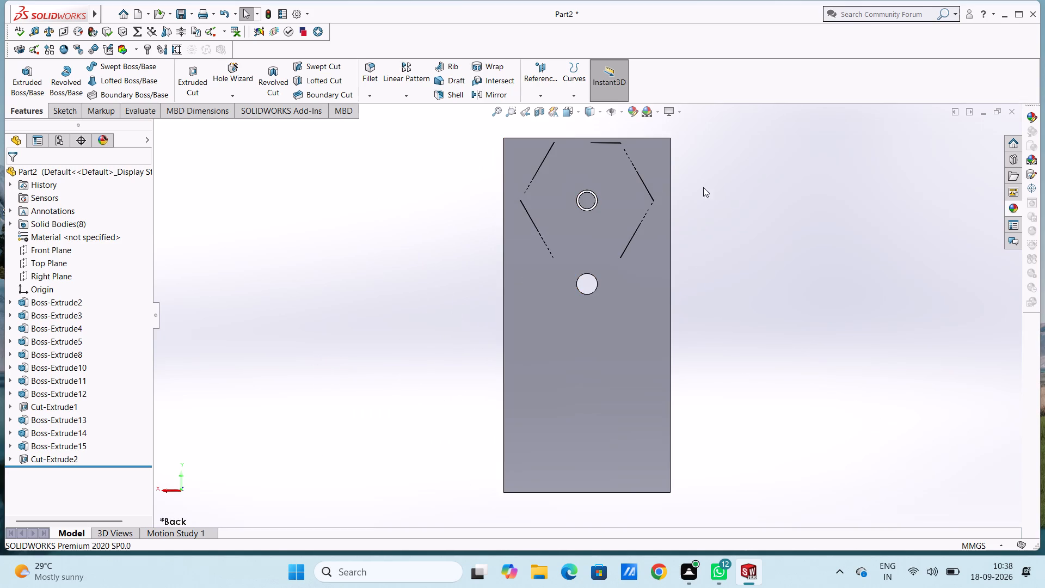
pyautogui.click(589, 198)
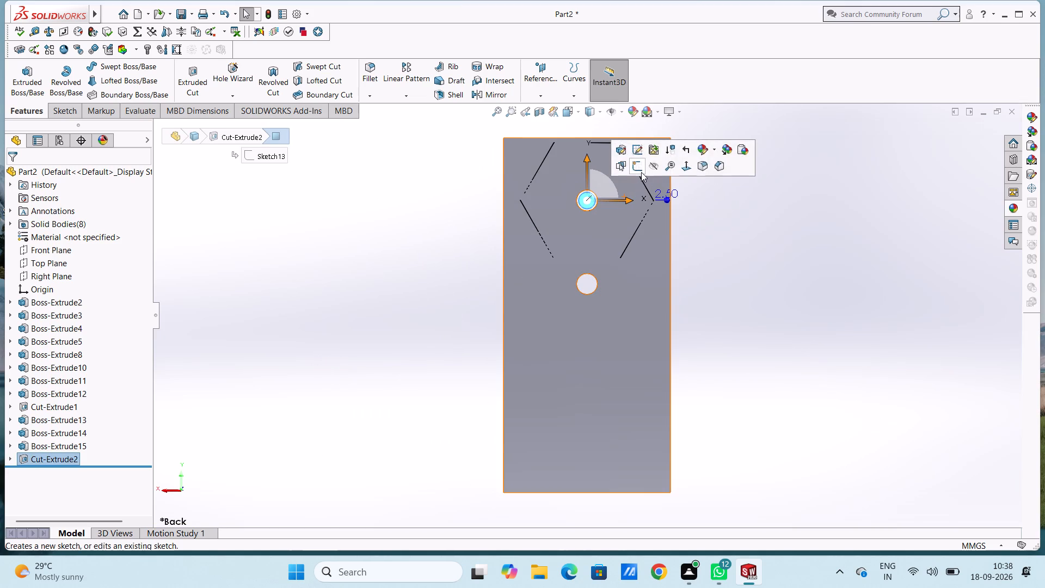
pyautogui.click(641, 170)
pyautogui.click(412, 218)
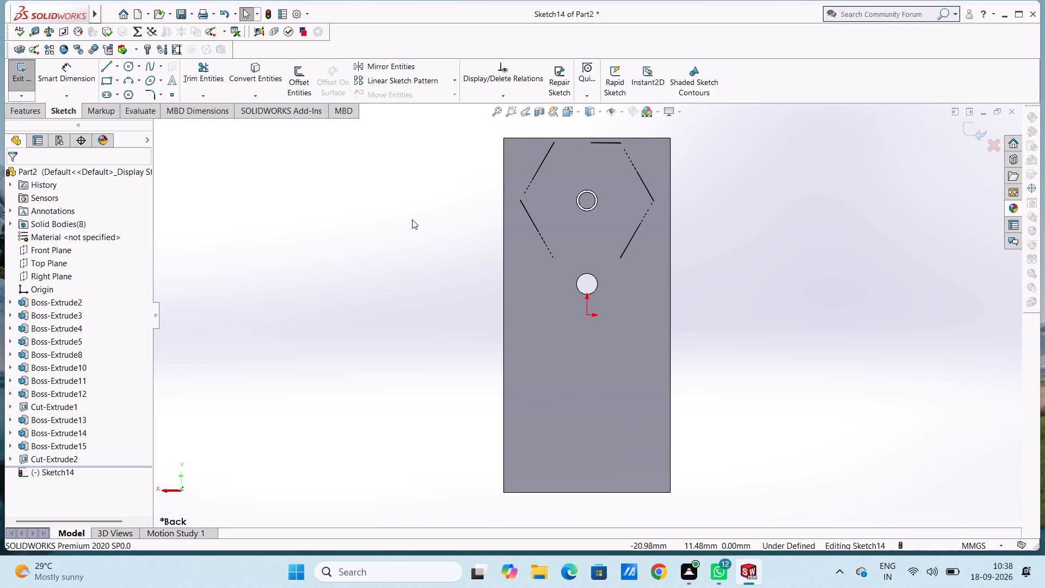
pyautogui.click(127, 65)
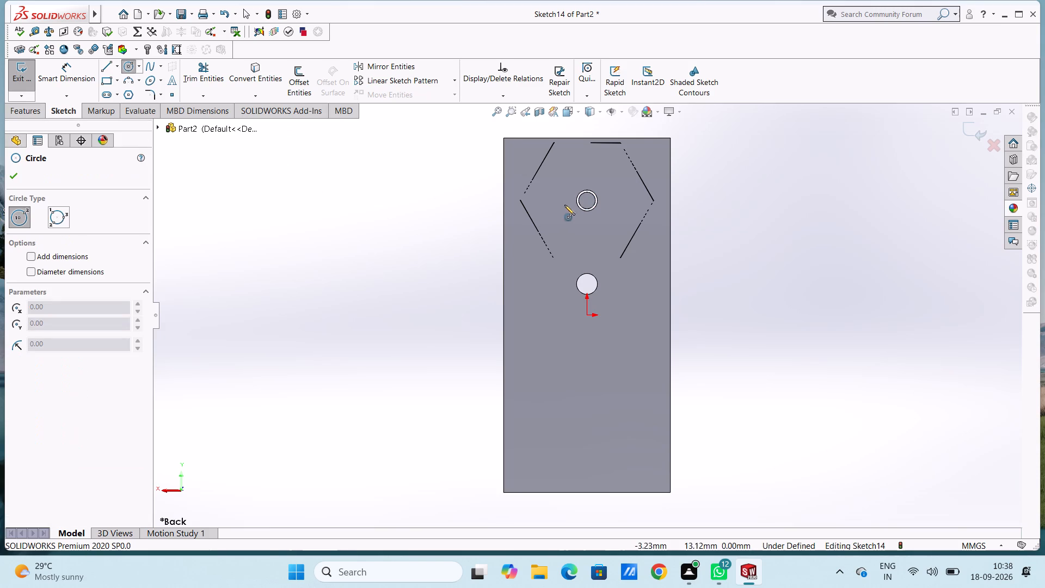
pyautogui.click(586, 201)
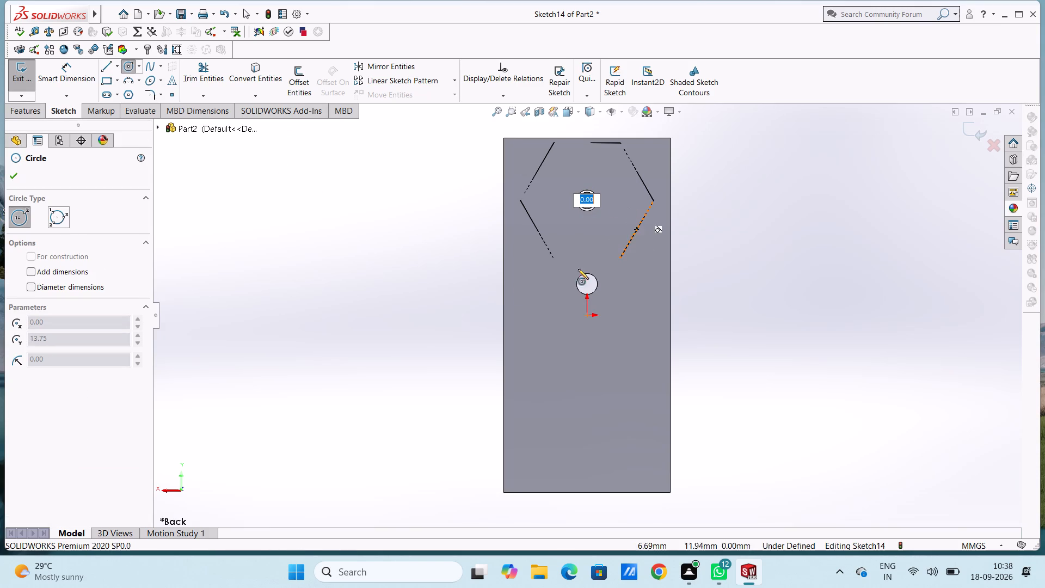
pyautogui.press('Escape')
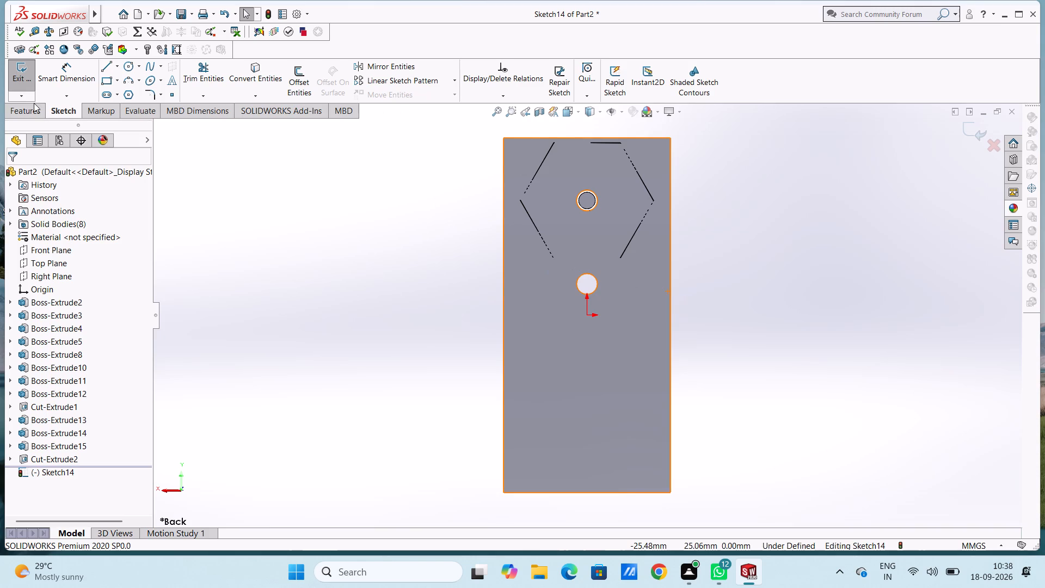
# Sketch a circle of 8 mm radius centred on the rod's end face.
pyautogui.click(132, 68)
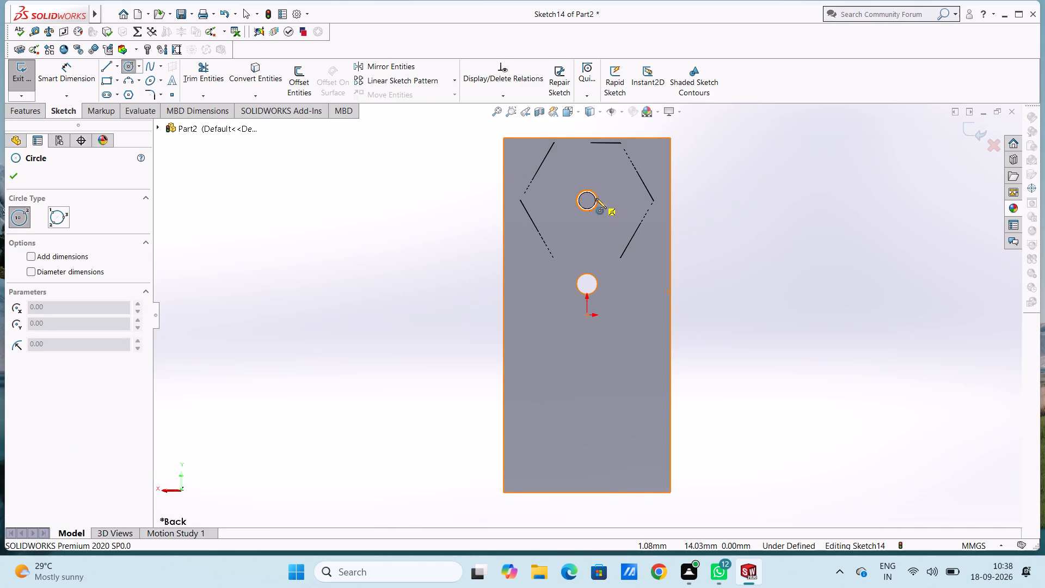
pyautogui.click(588, 200)
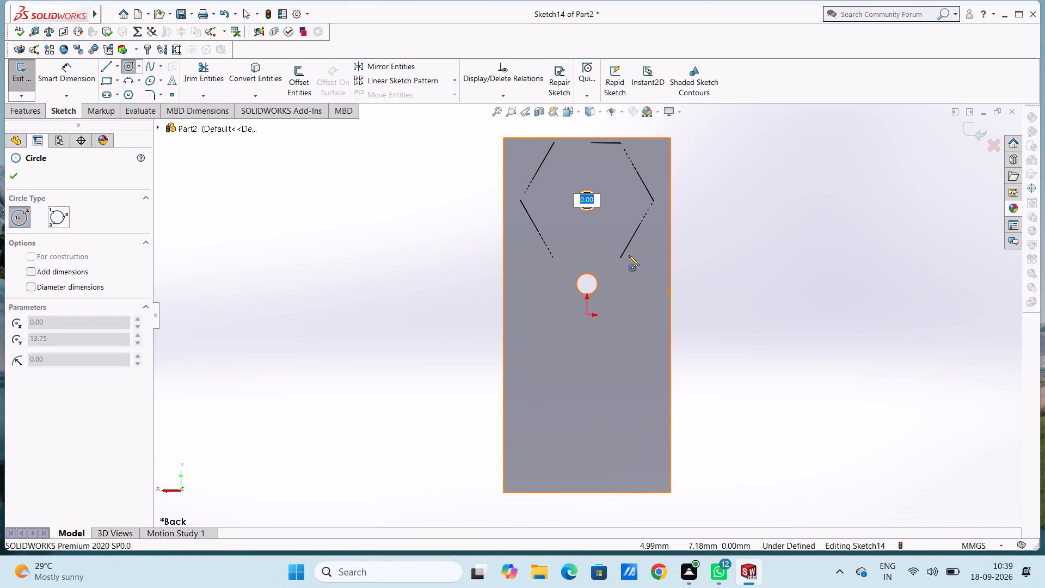
pyautogui.press('8')
pyautogui.press('Return')
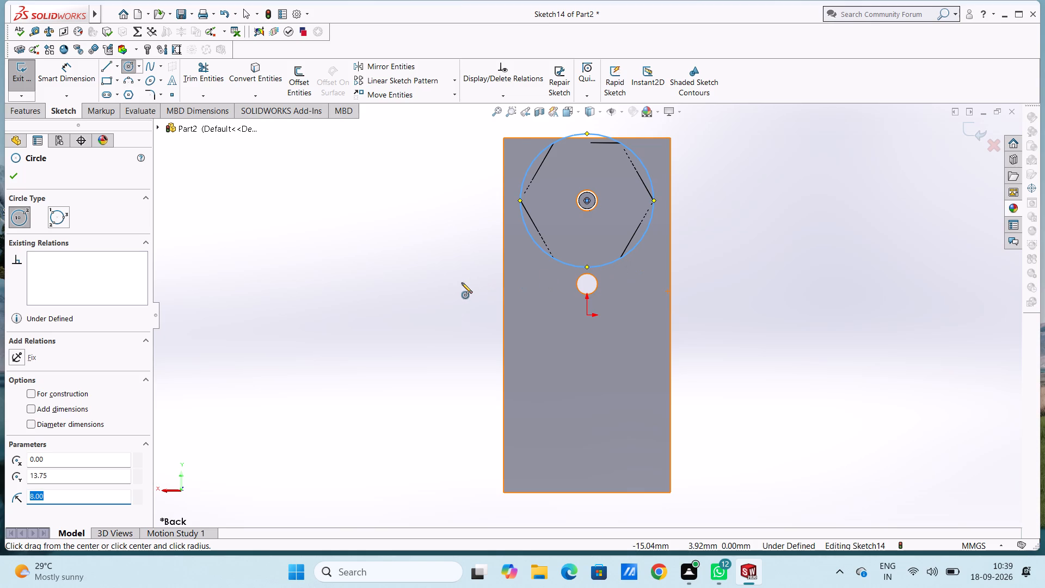
pyautogui.press('Escape')
pyautogui.press('Escape')
# Dimension the circle around the rod's end face with a diameter of 14 mm.
pyautogui.moveTo(462, 283); pyautogui.dragTo(499, 326, button='middle')
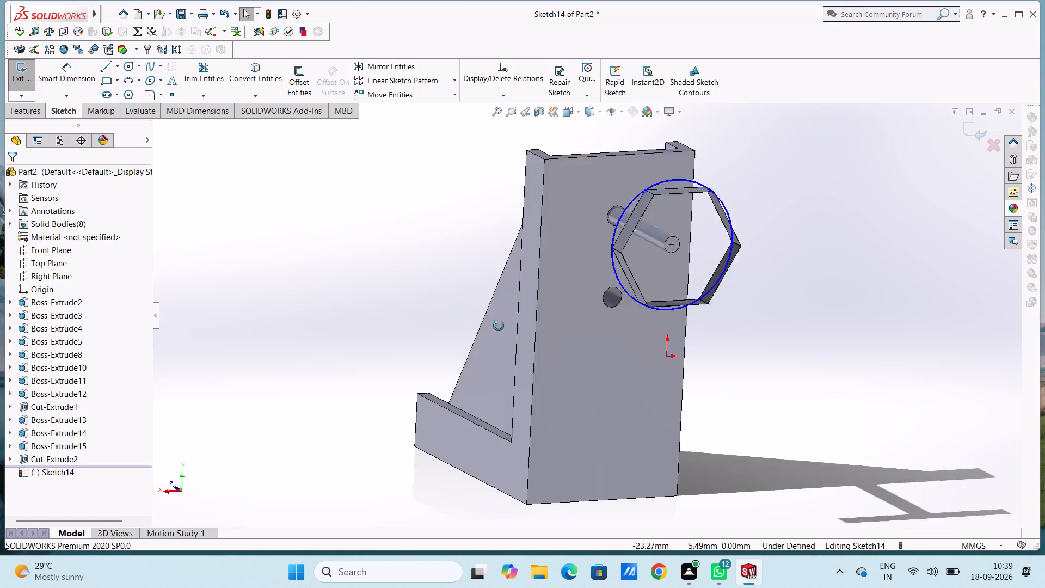
pyautogui.moveTo(499, 326); pyautogui.dragTo(597, 441, button='middle')
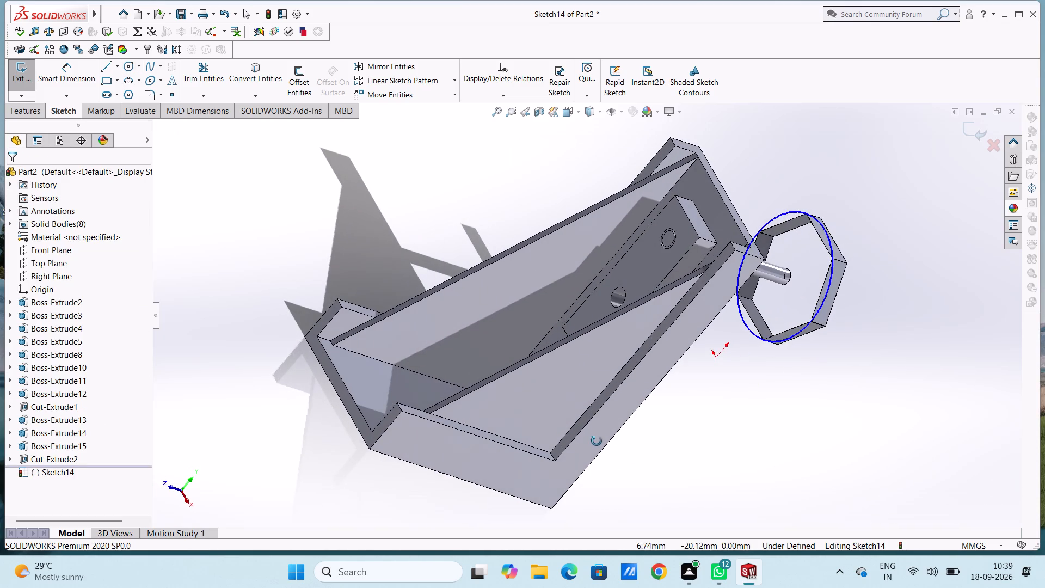
pyautogui.moveTo(597, 441); pyautogui.dragTo(598, 443, button='middle')
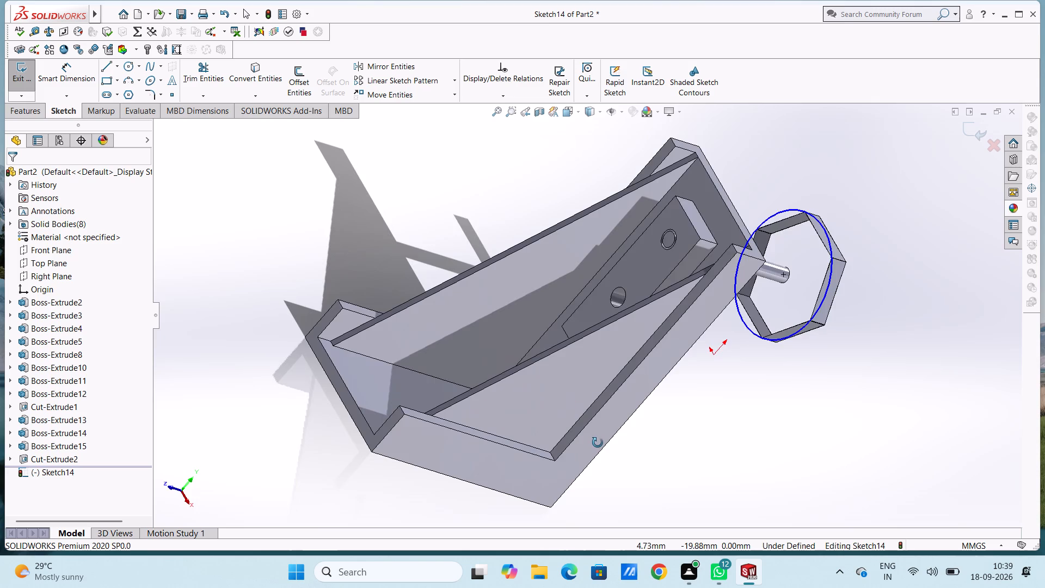
pyautogui.moveTo(598, 443); pyautogui.dragTo(465, 365, button='middle')
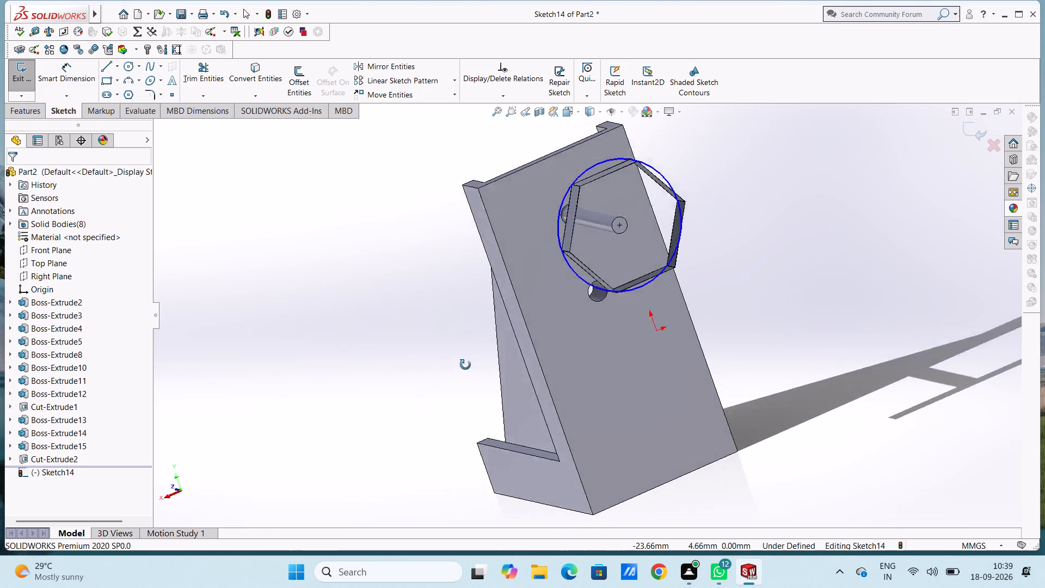
pyautogui.moveTo(465, 365); pyautogui.dragTo(454, 357, button='middle')
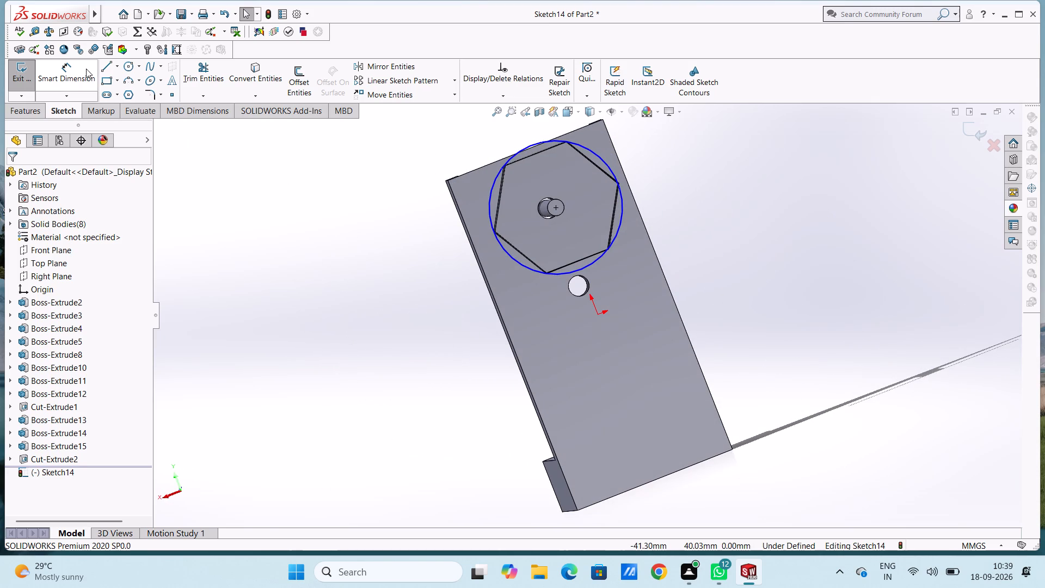
pyautogui.click(85, 75)
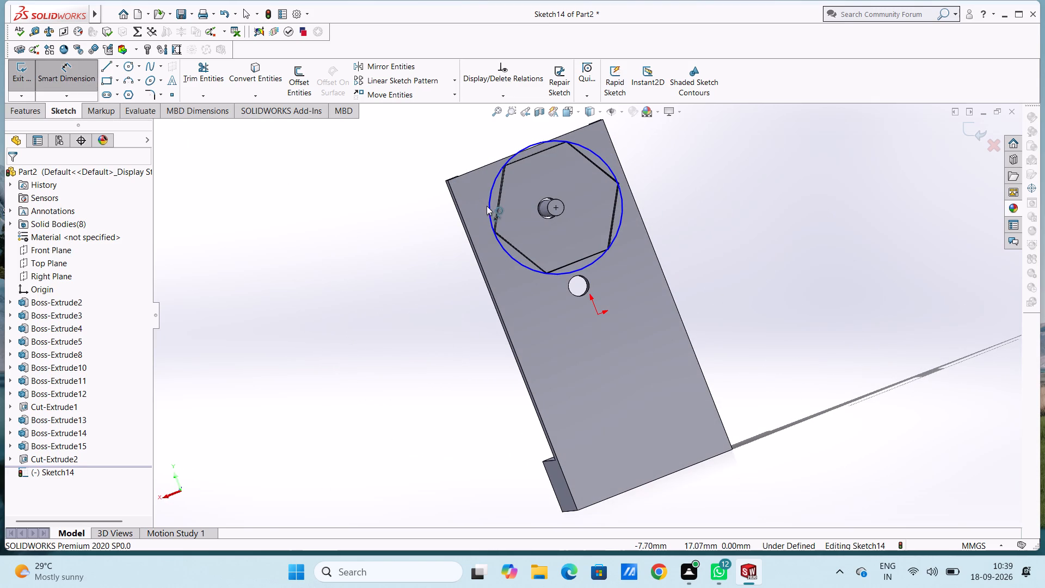
pyautogui.click(487, 206)
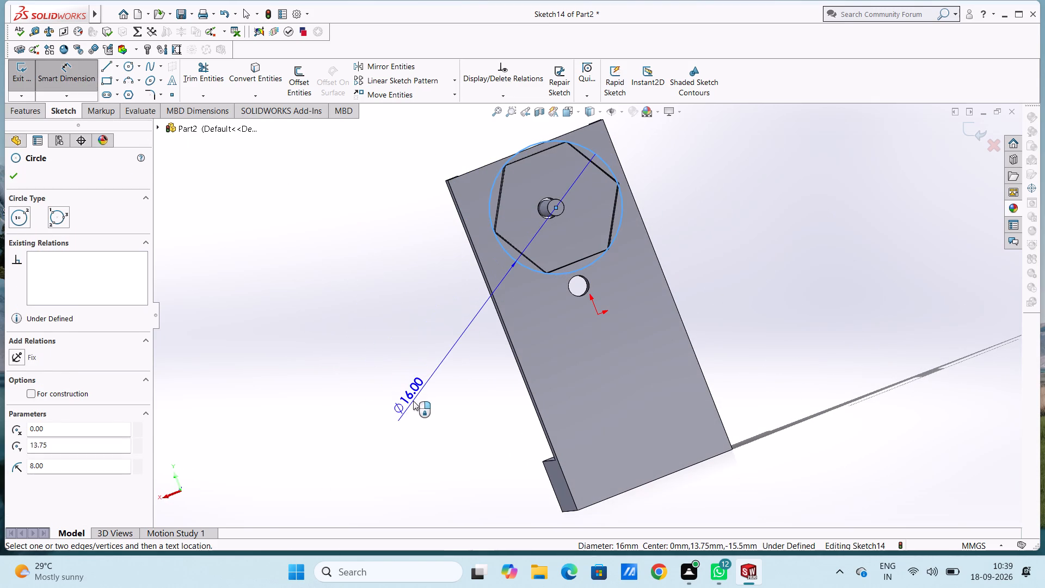
pyautogui.click(413, 401)
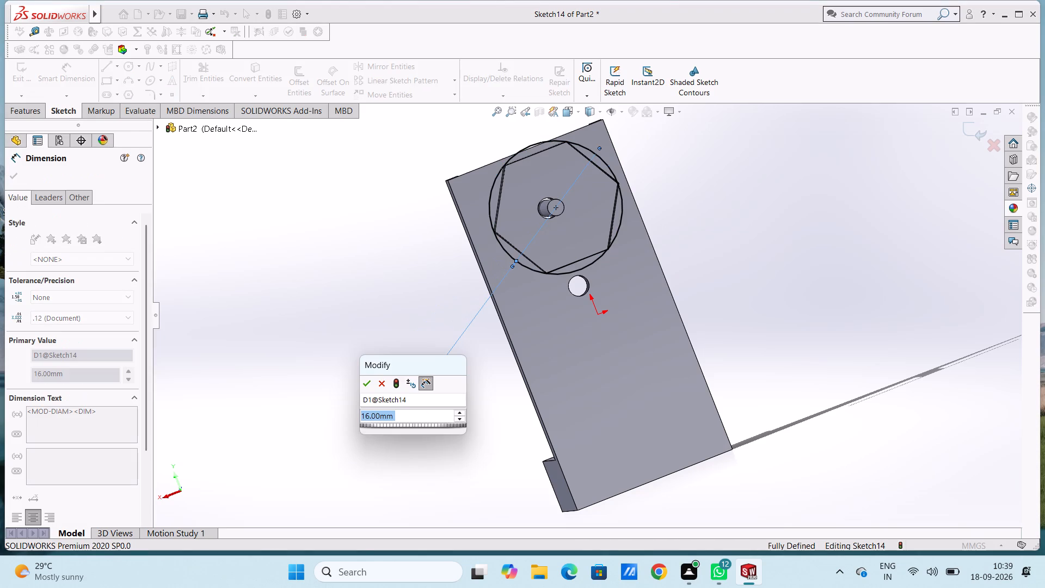
pyautogui.write('14')
pyautogui.press('Return')
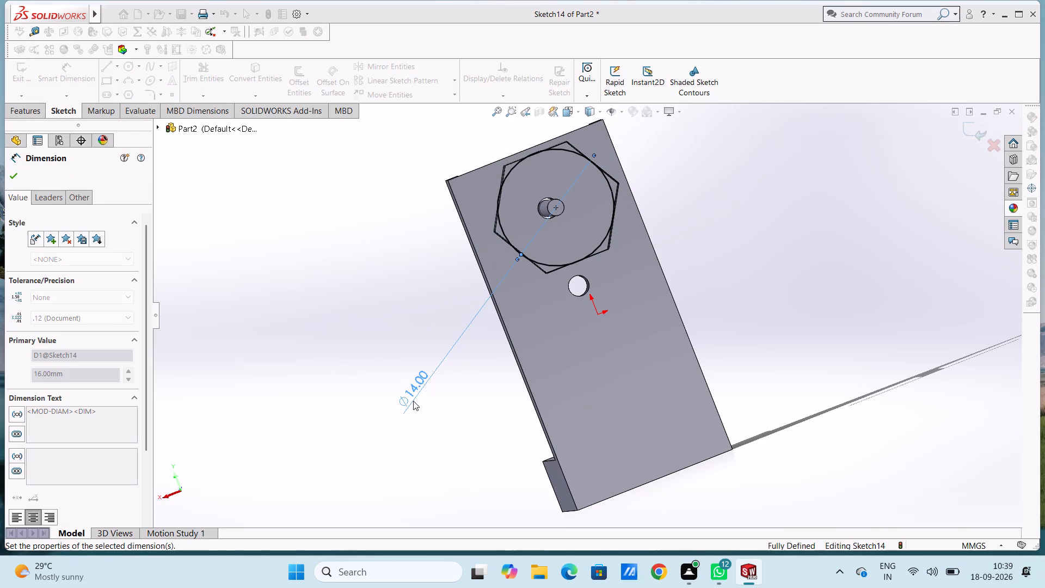
pyautogui.click(319, 269)
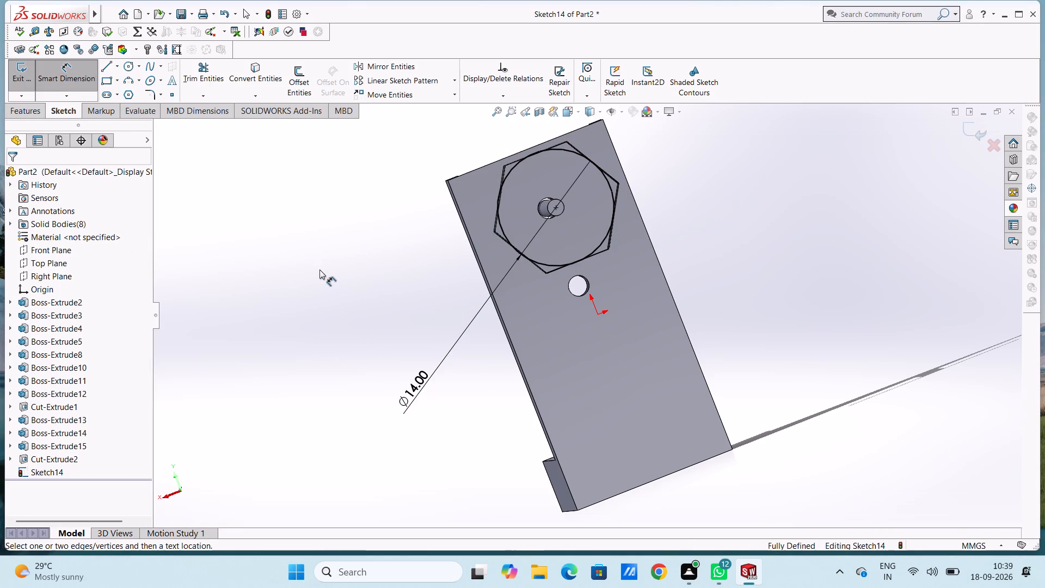
pyautogui.moveTo(322, 270); pyautogui.dragTo(483, 311, button='middle')
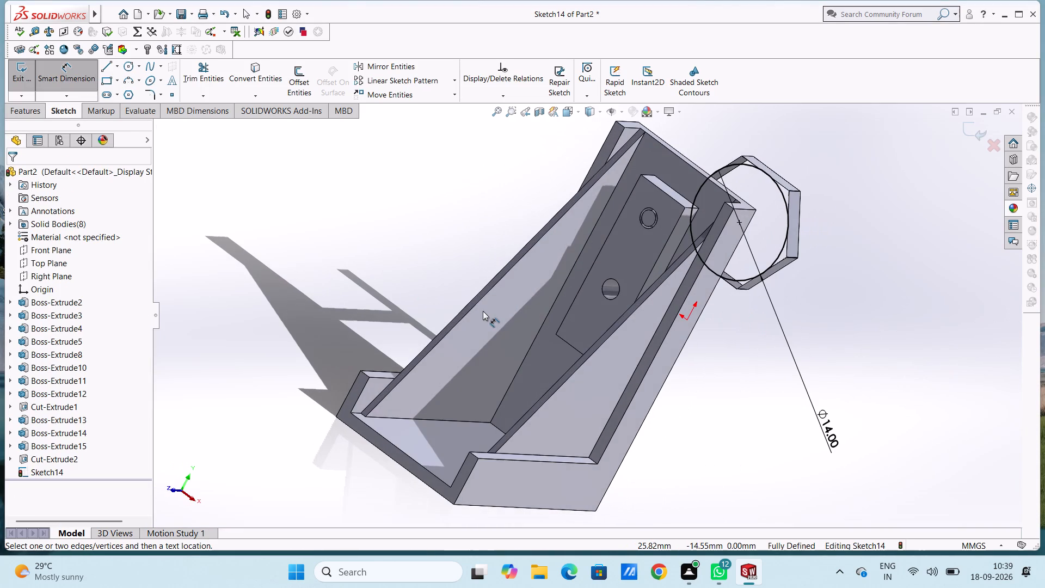
pyautogui.middleClick(483, 311)
pyautogui.press('Escape')
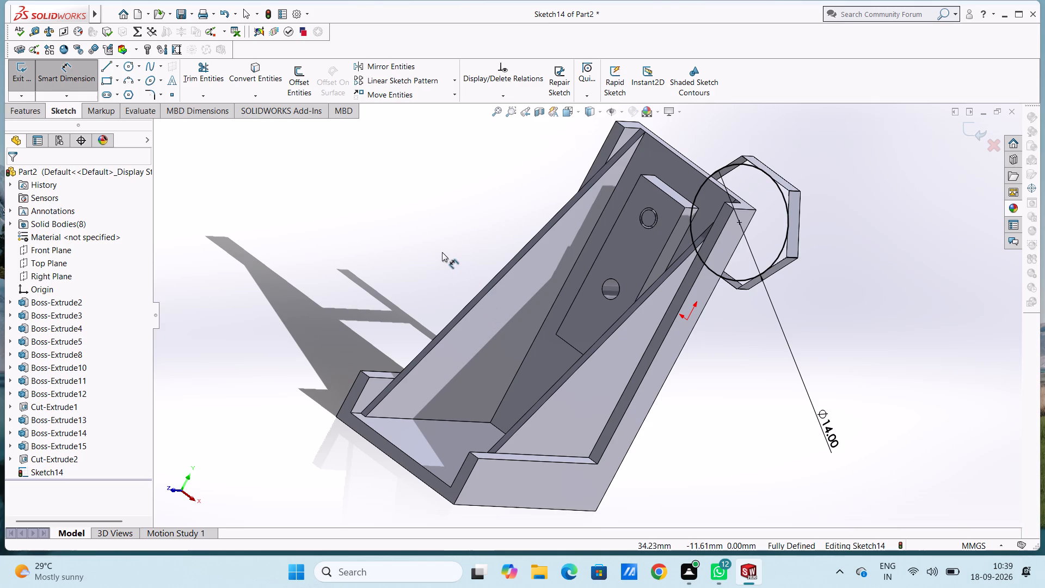
pyautogui.press('Escape')
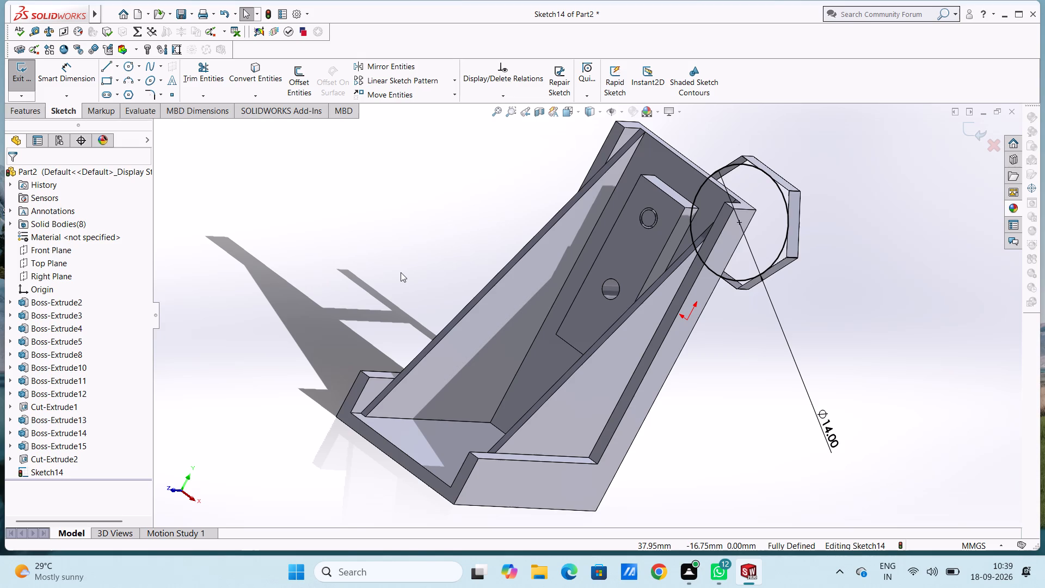
# Sketch a six-sided polygon centred on the rod around the circle, matching the head's outline, with an inscribed circle about 13.9 mm in diameter.
pyautogui.hotkey('ctrl', '2')
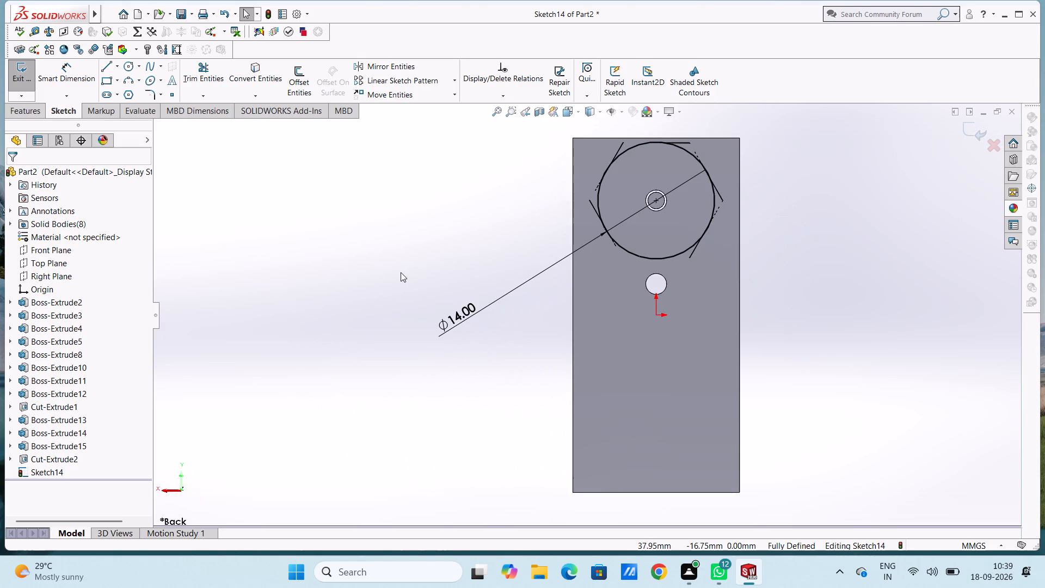
pyautogui.scroll(1, 887, 197)
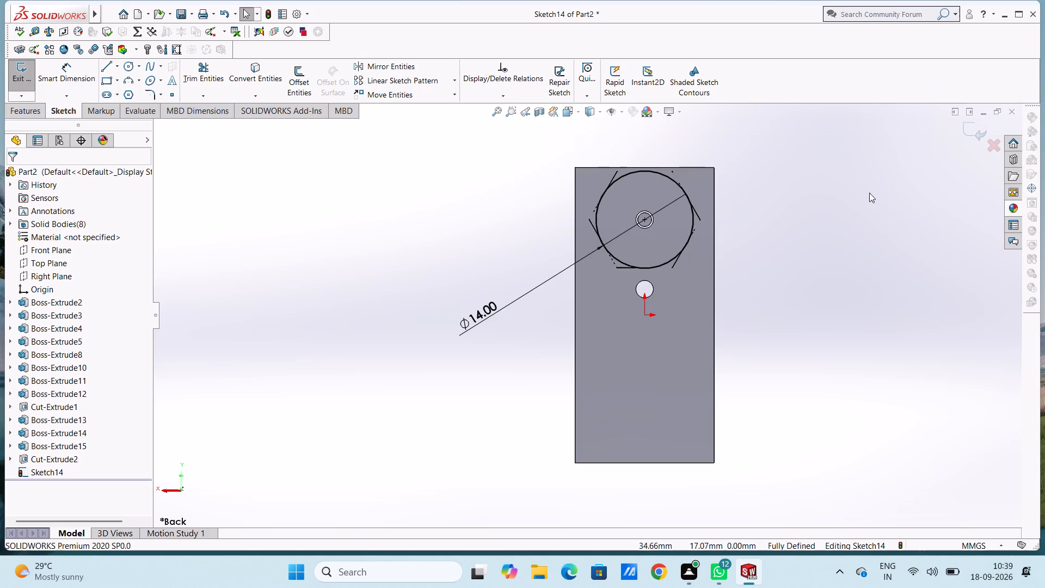
pyautogui.scroll(-1, 743, 158)
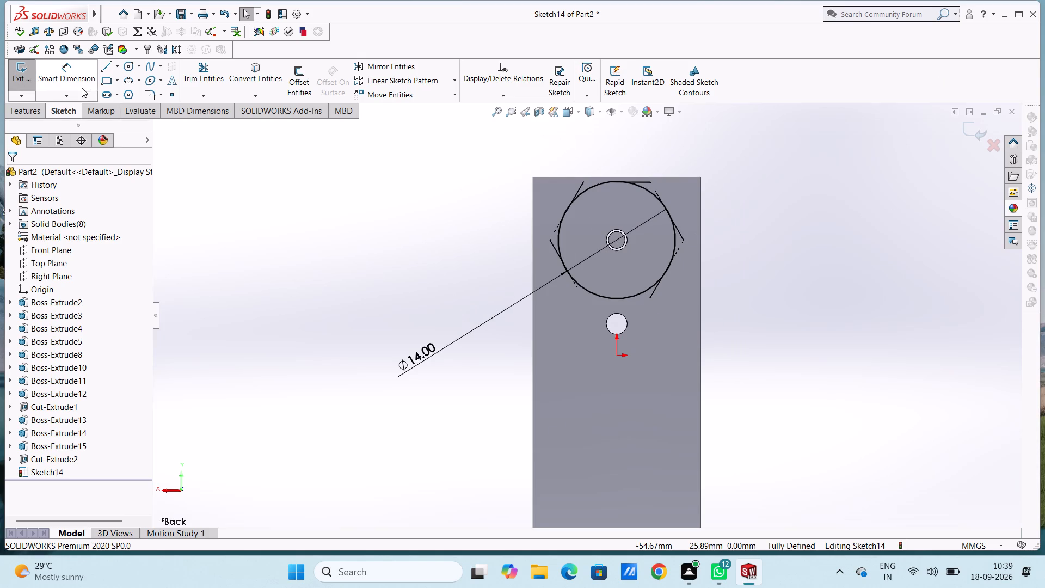
pyautogui.click(39, 112)
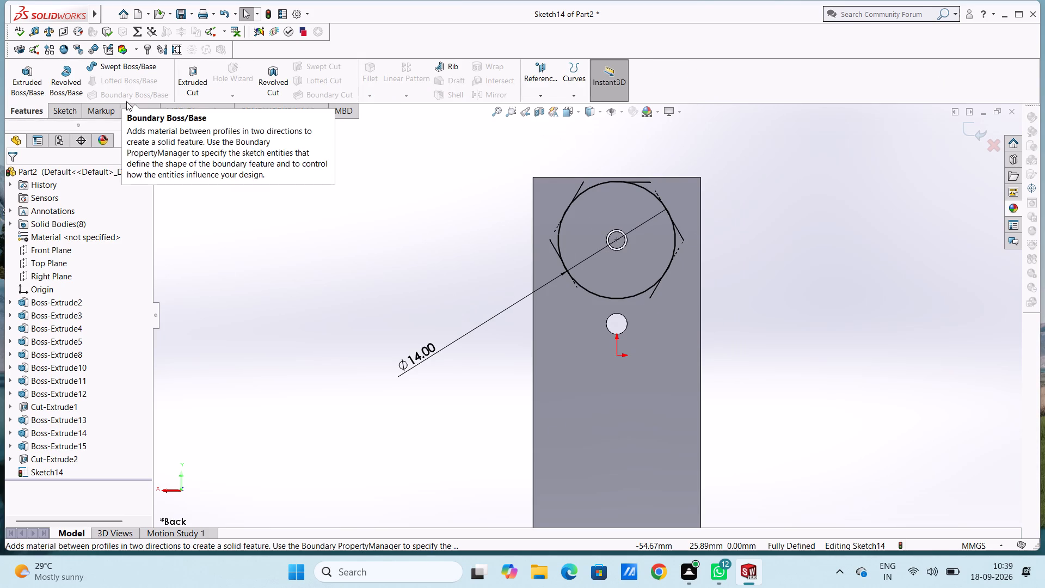
pyautogui.click(65, 111)
pyautogui.click(127, 94)
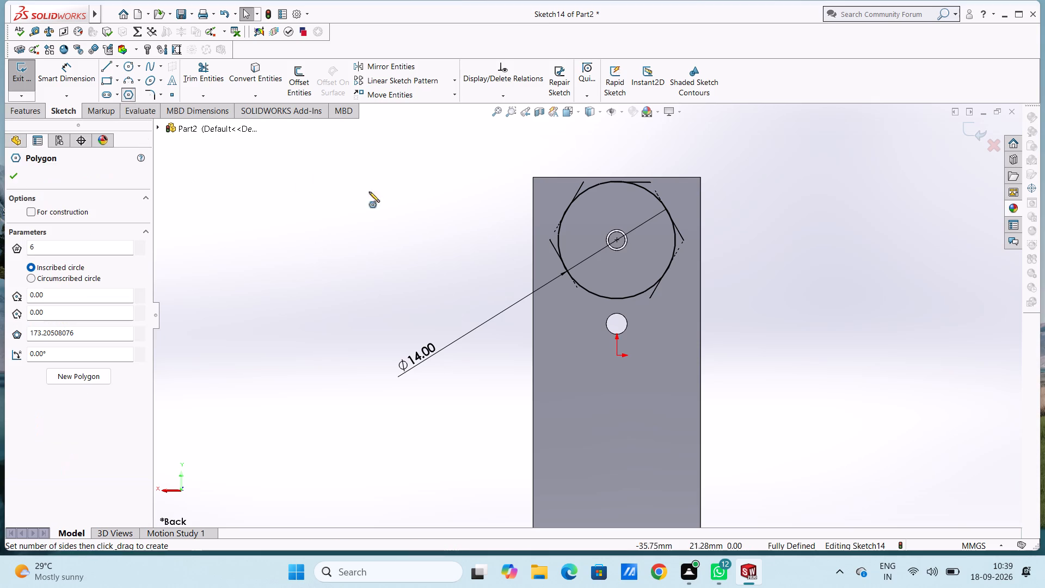
pyautogui.click(616, 241)
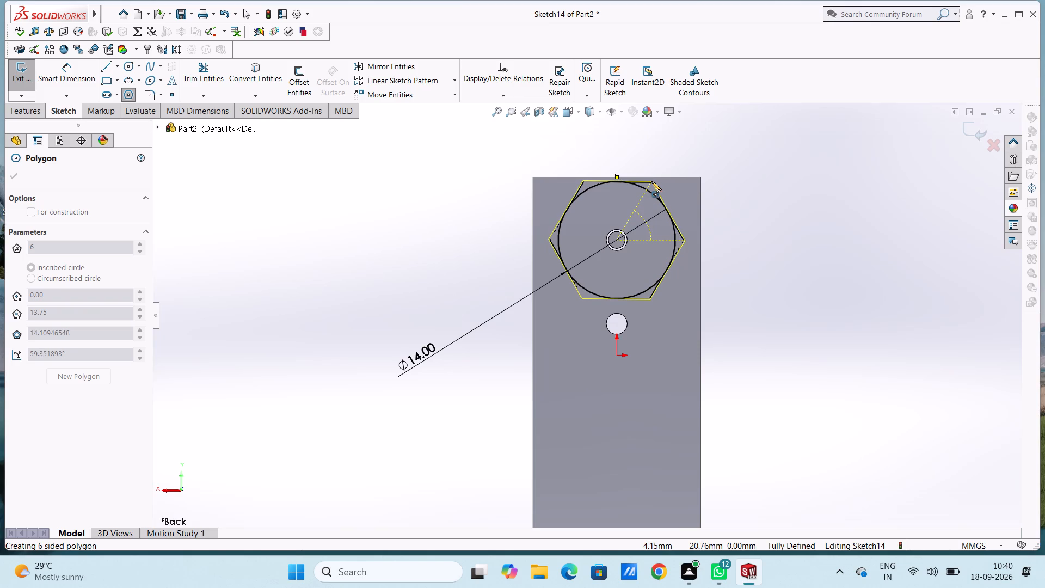
pyautogui.click(651, 182)
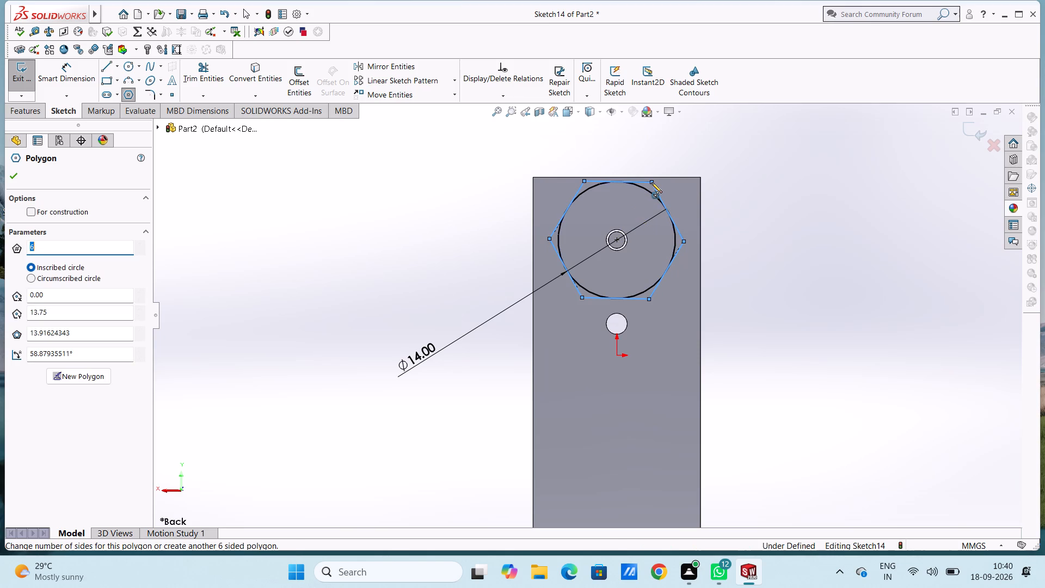
pyautogui.press('Escape')
pyautogui.press('Escape')
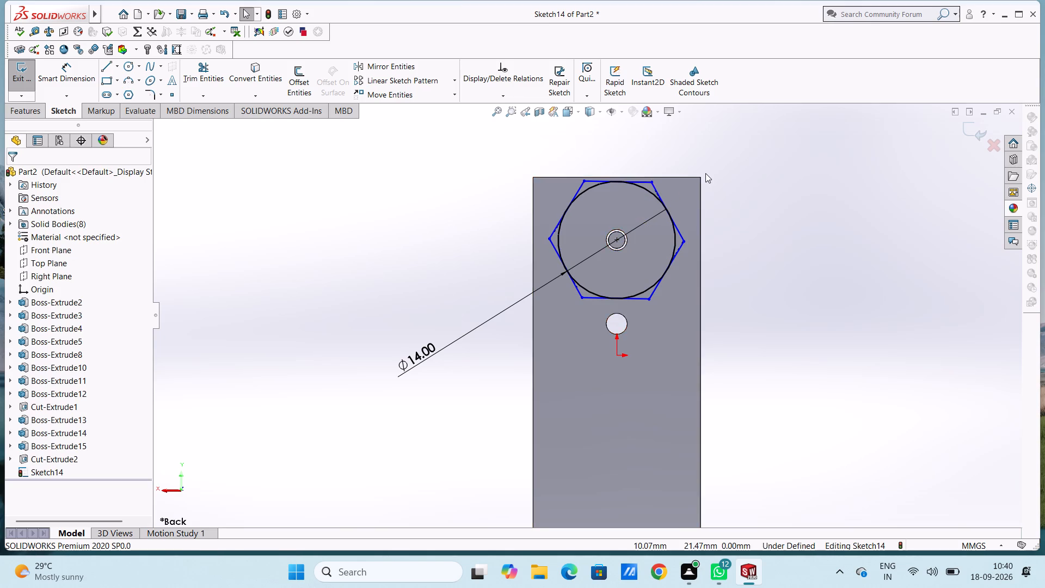
# Trim the overlapping circle and hexagon segments where they meet along the hexagon's upper-right and top sides.
pyautogui.scroll(-3, 705, 173)
pyautogui.scroll(-1, 584, 232)
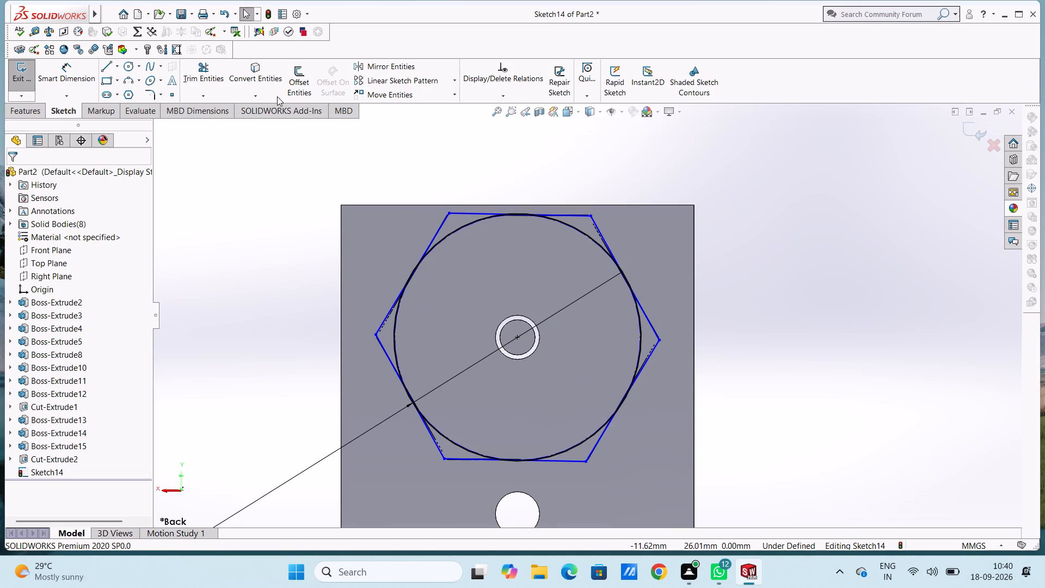
pyautogui.click(209, 71)
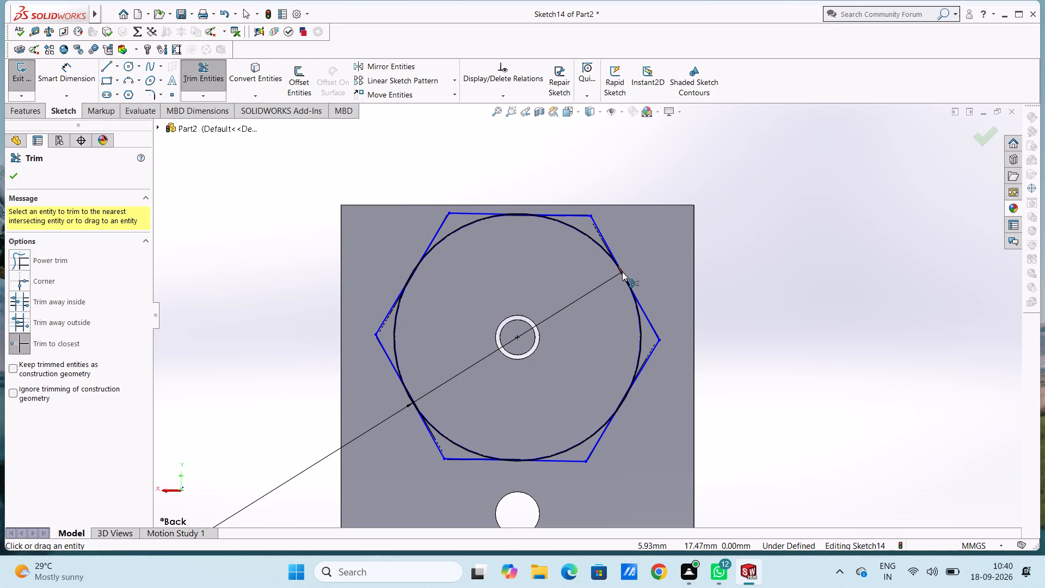
pyautogui.scroll(-5, 625, 268)
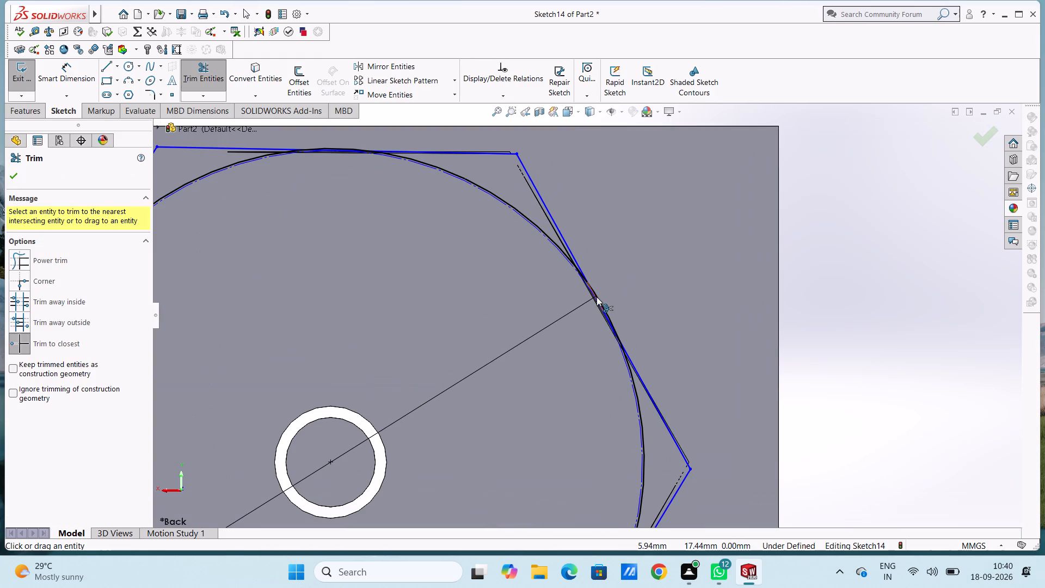
pyautogui.click(597, 297)
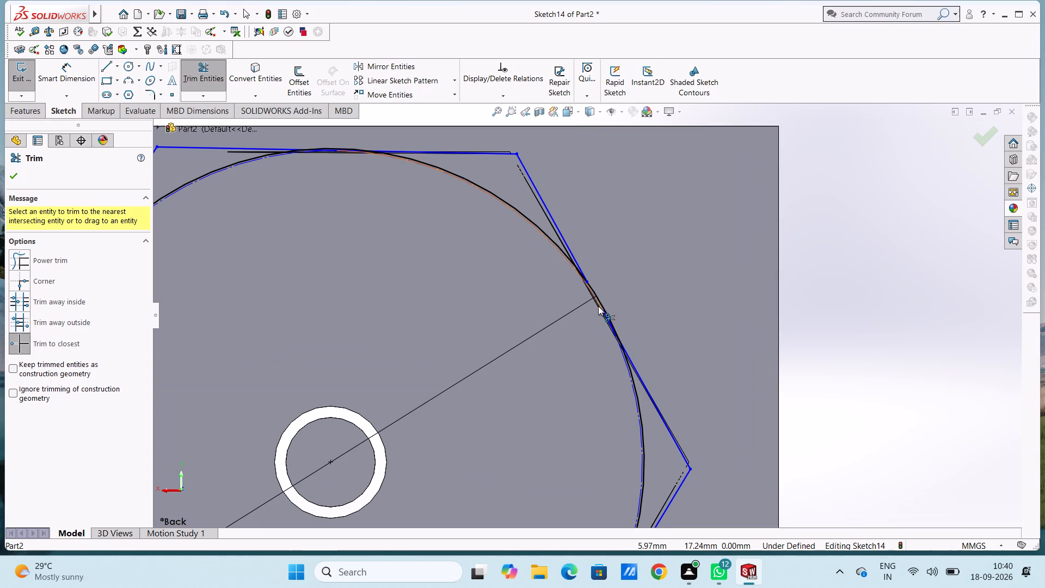
pyautogui.click(598, 306)
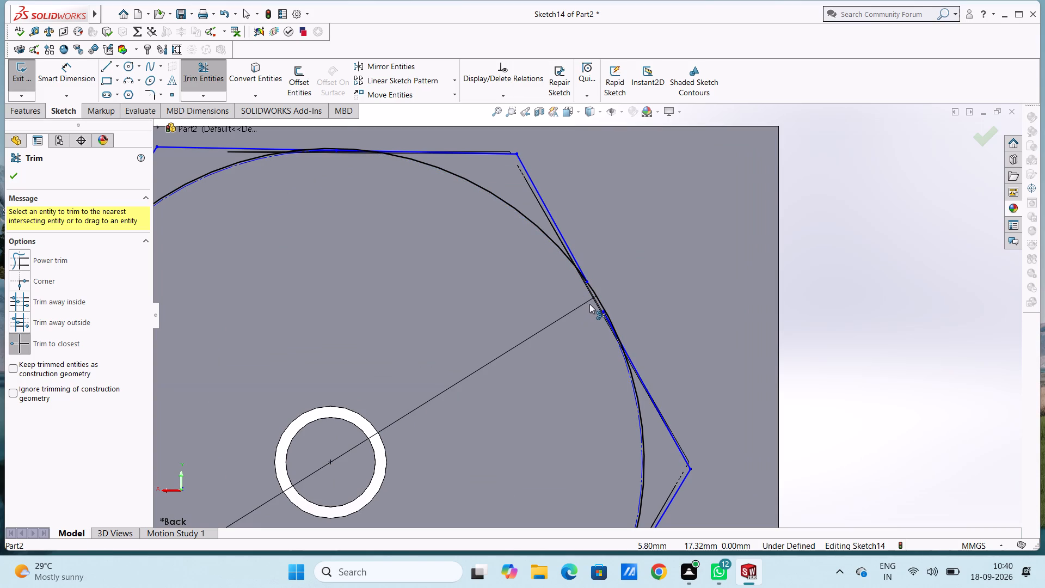
pyautogui.scroll(4, 586, 308)
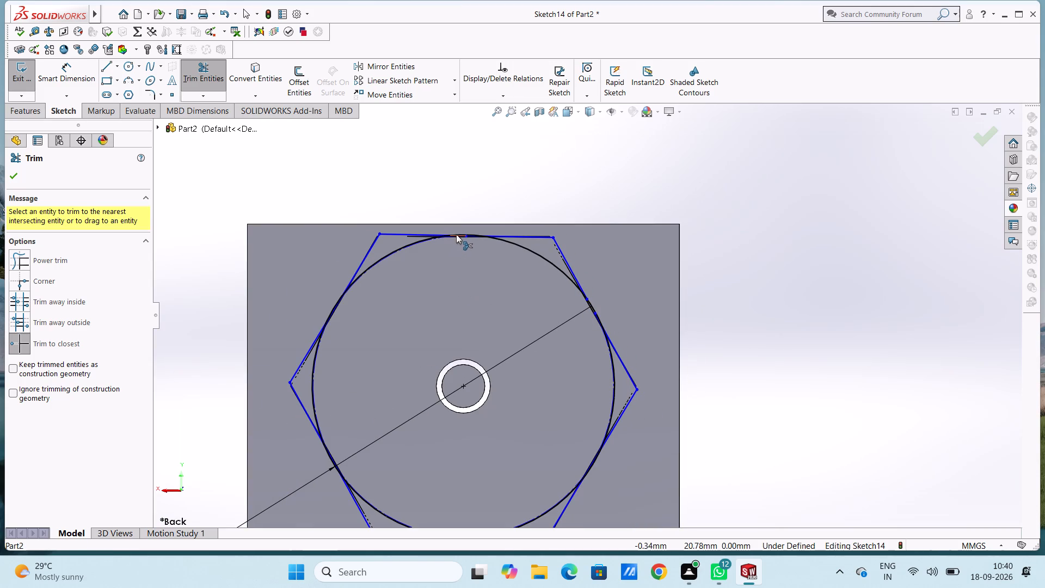
pyautogui.click(456, 234)
pyautogui.click(456, 234)
pyautogui.click(457, 236)
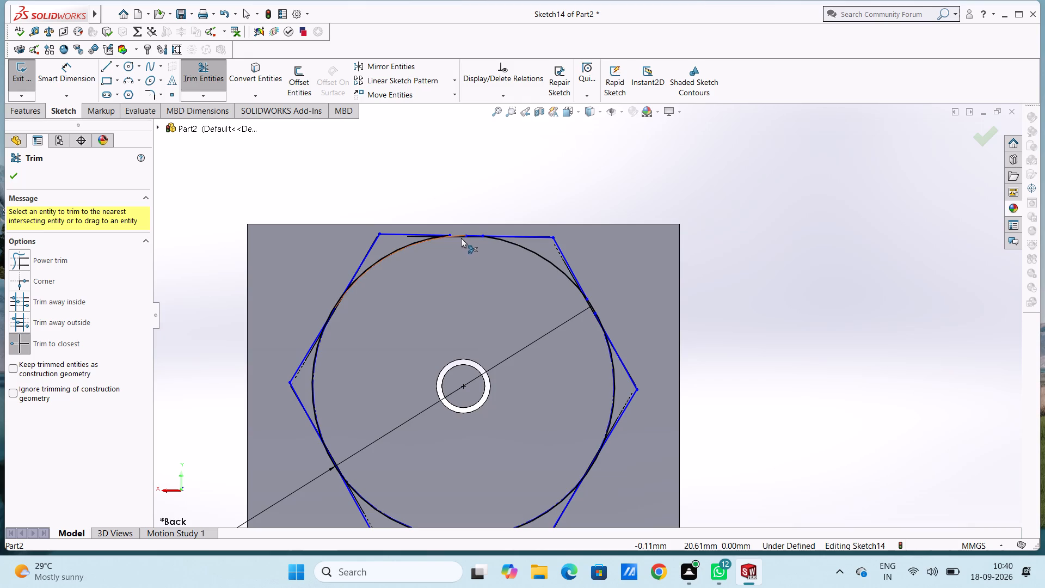
pyautogui.click(461, 238)
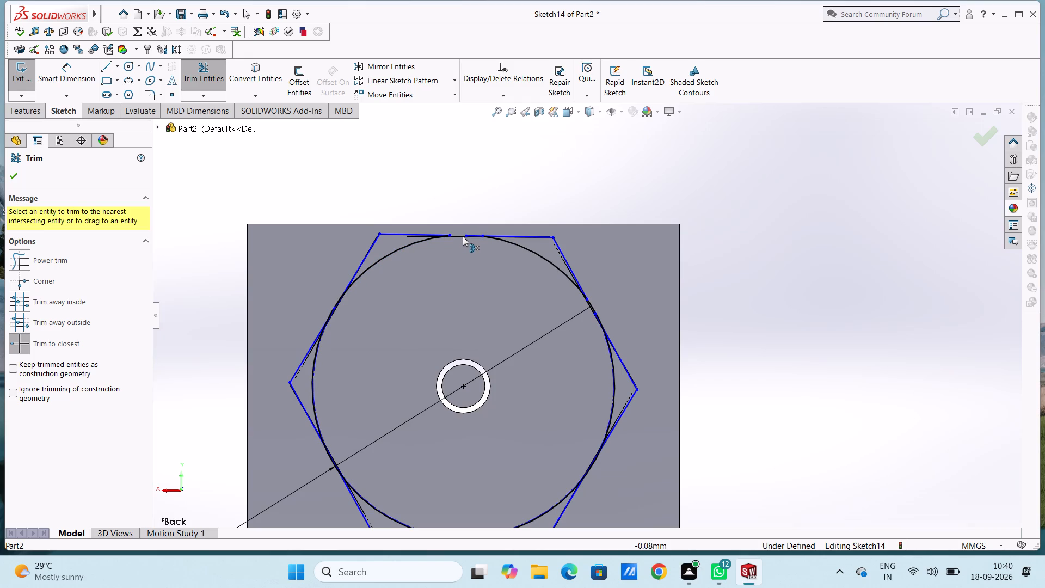
pyautogui.click(467, 234)
pyautogui.tripleClick(465, 236)
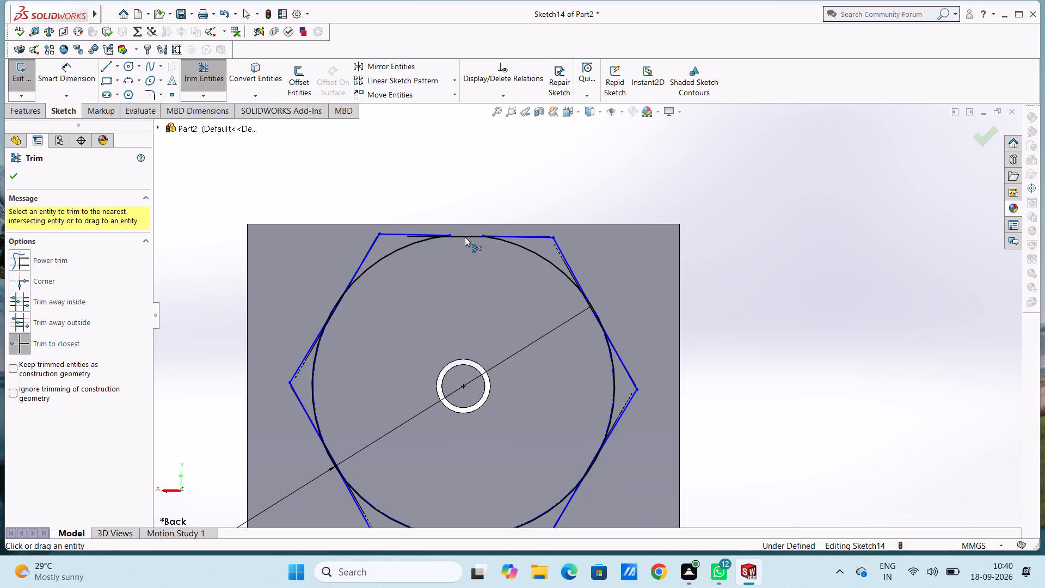
pyautogui.click(465, 237)
# Trim the overlapping circle and hexagon segments where they meet along the hexagon's upper-left and lower-left sides.
pyautogui.scroll(2, 446, 270)
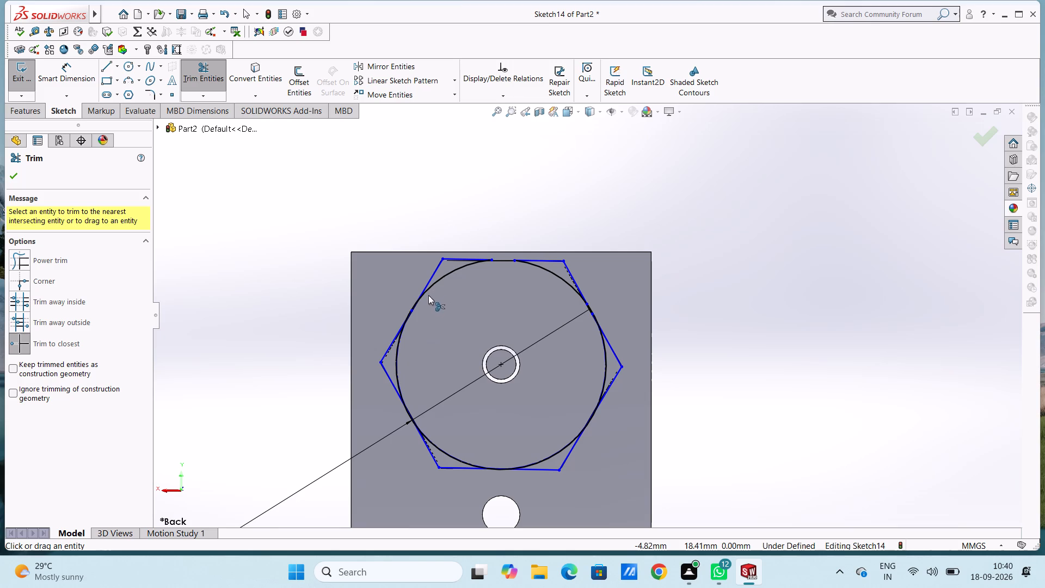
pyautogui.click(414, 308)
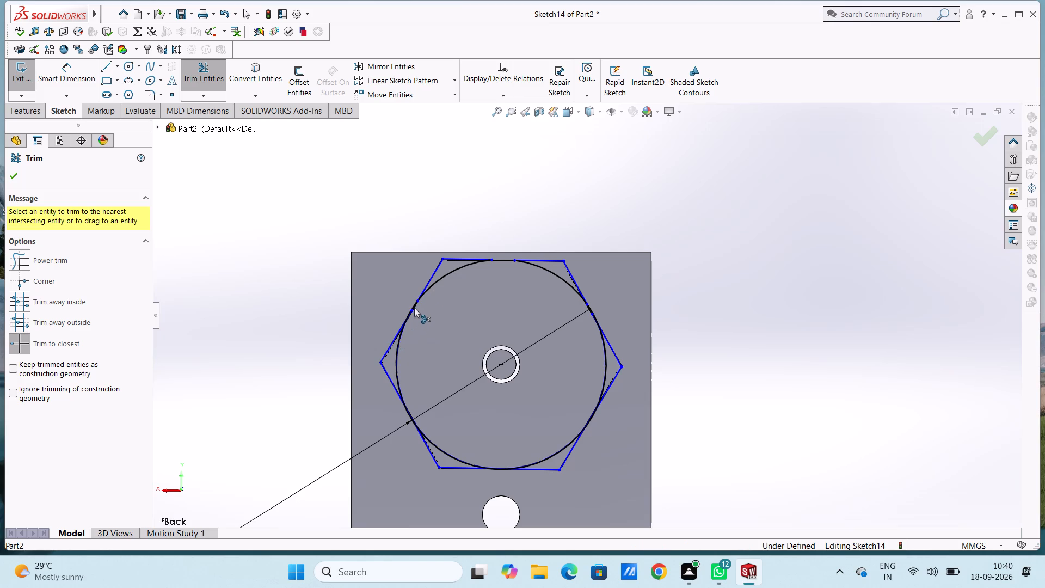
pyautogui.tripleClick(412, 310)
pyautogui.doubleClick(412, 310)
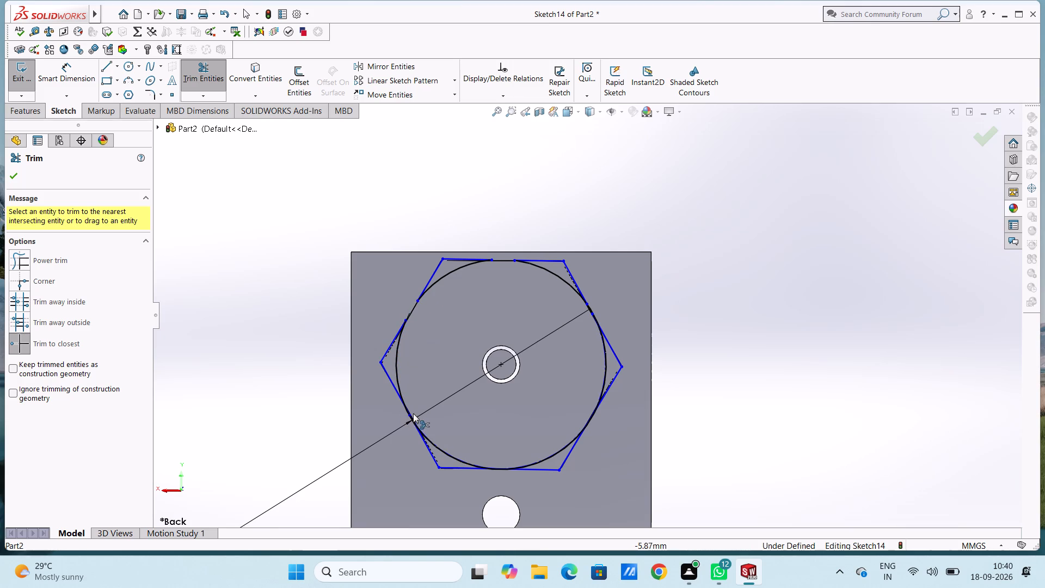
pyautogui.scroll(-5, 415, 416)
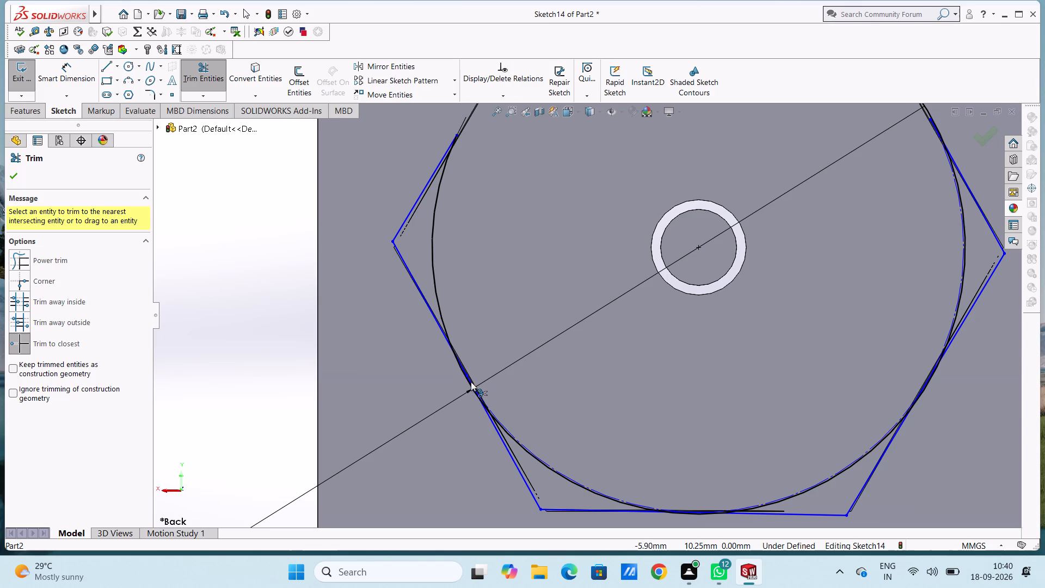
pyautogui.doubleClick(468, 381)
pyautogui.tripleClick(468, 377)
pyautogui.tripleClick(466, 382)
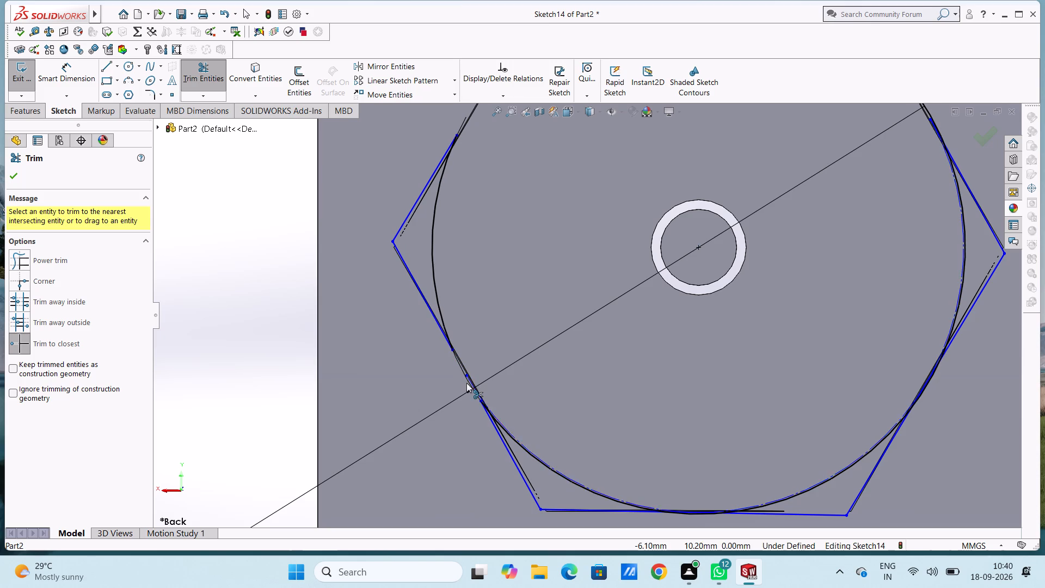
pyautogui.scroll(4, 660, 481)
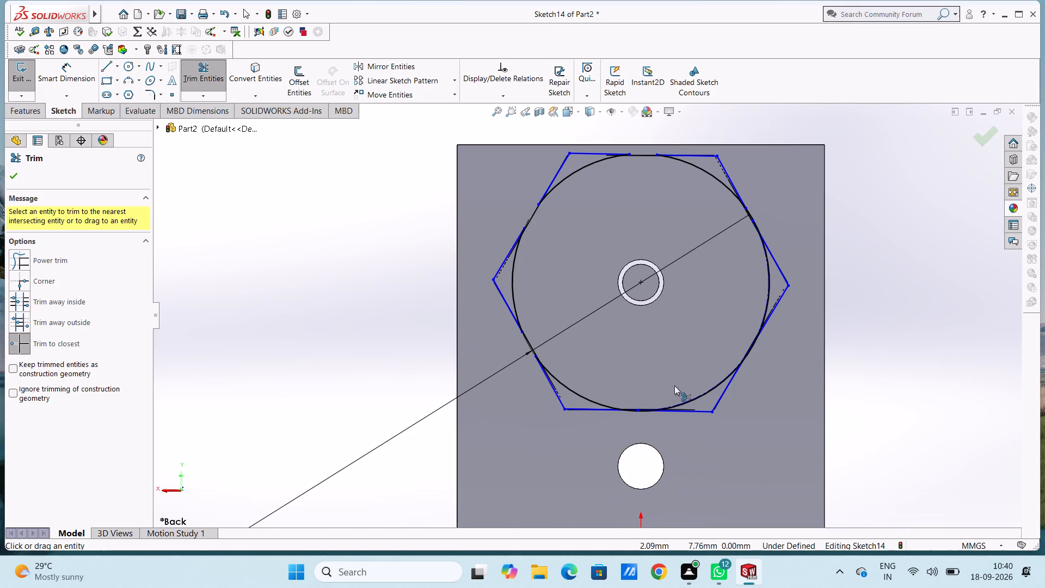
# Trim the overlapping circle and hexagon segments along the hexagon's bottom, lower-right and upper-right sides.
pyautogui.scroll(-1, 659, 402)
pyautogui.doubleClick(640, 409)
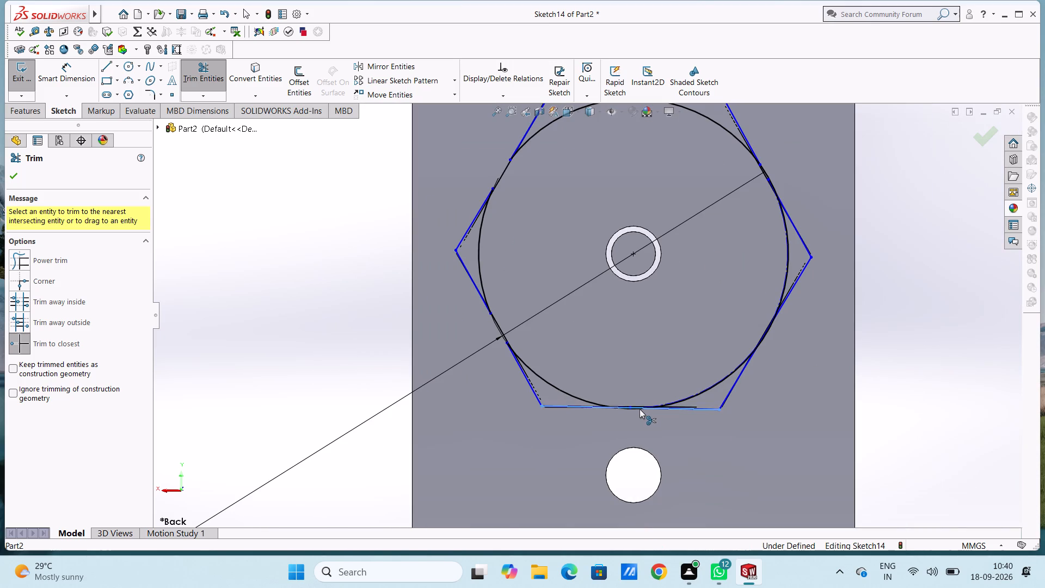
pyautogui.tripleClick(635, 407)
pyautogui.tripleClick(635, 406)
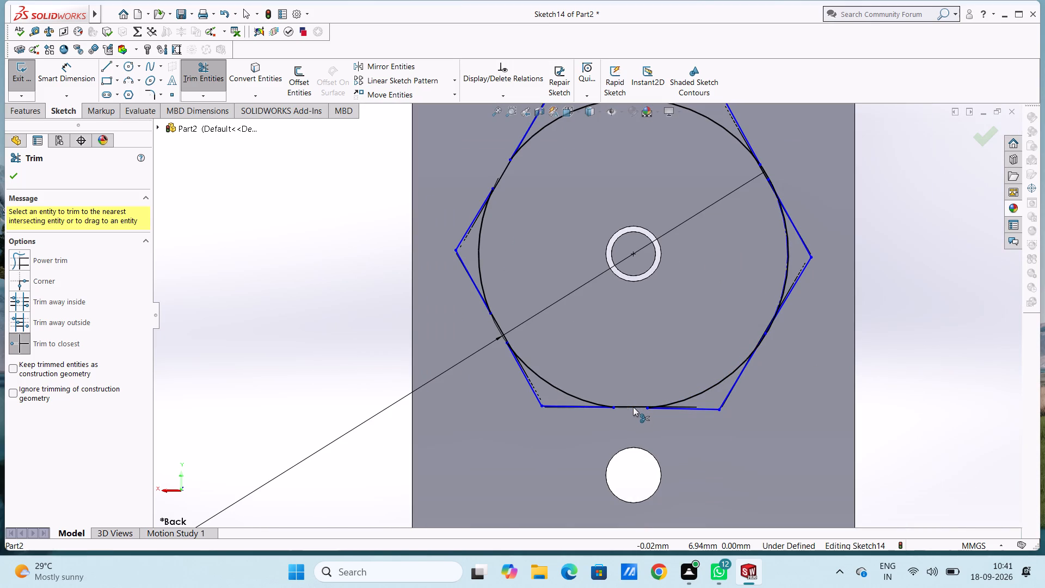
pyautogui.doubleClick(633, 406)
pyautogui.tripleClick(766, 335)
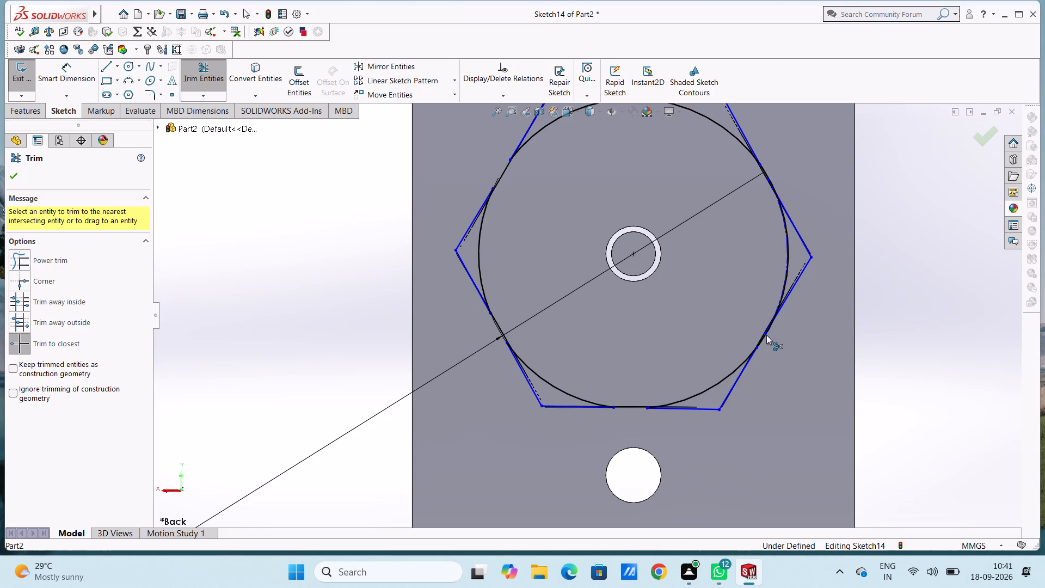
pyautogui.tripleClick(765, 334)
pyautogui.click(765, 334)
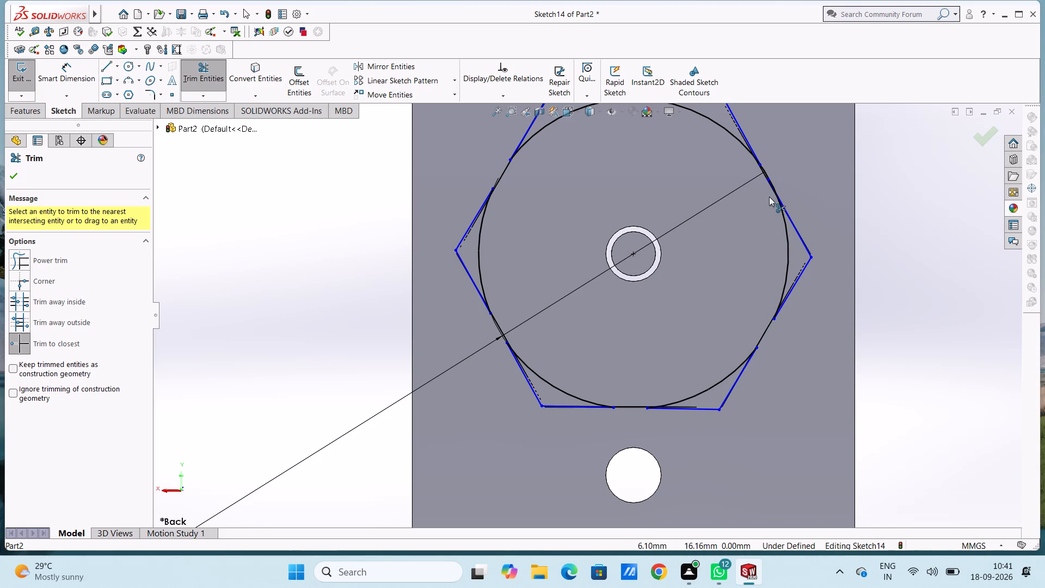
pyautogui.tripleClick(769, 178)
pyautogui.doubleClick(769, 178)
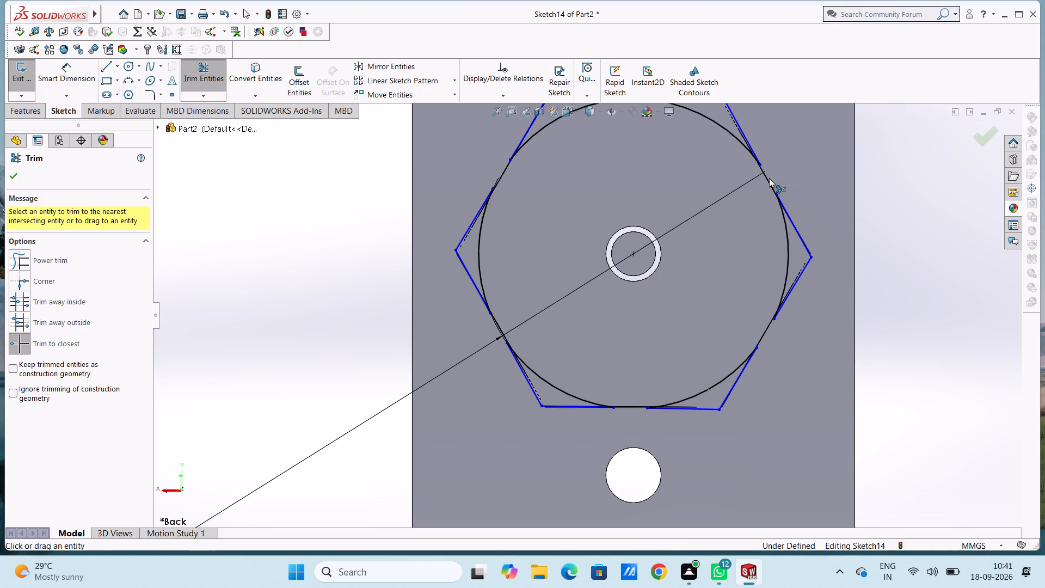
pyautogui.scroll(3, 769, 178)
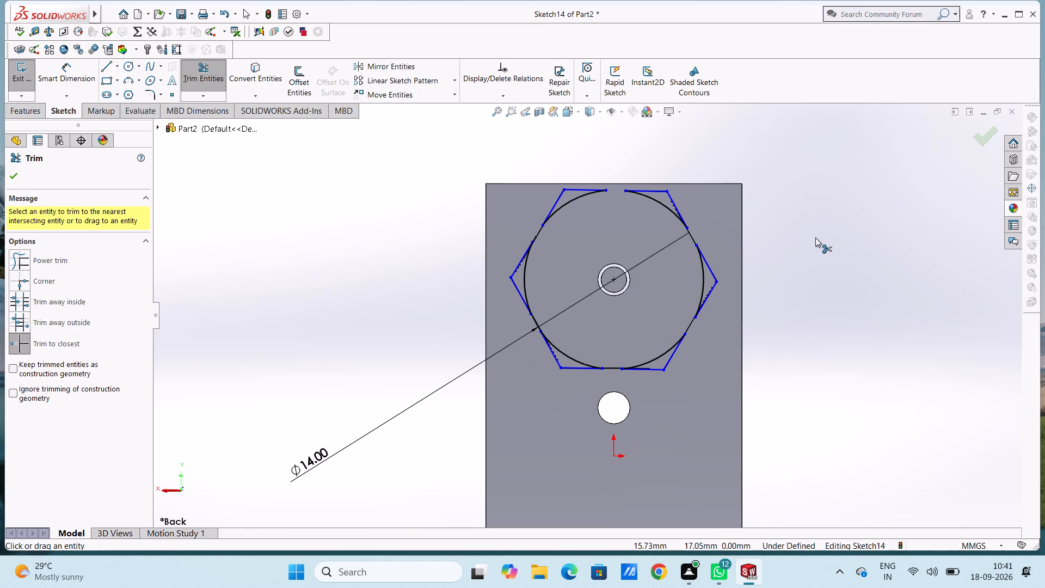
pyautogui.press('Escape')
pyautogui.press('Escape')
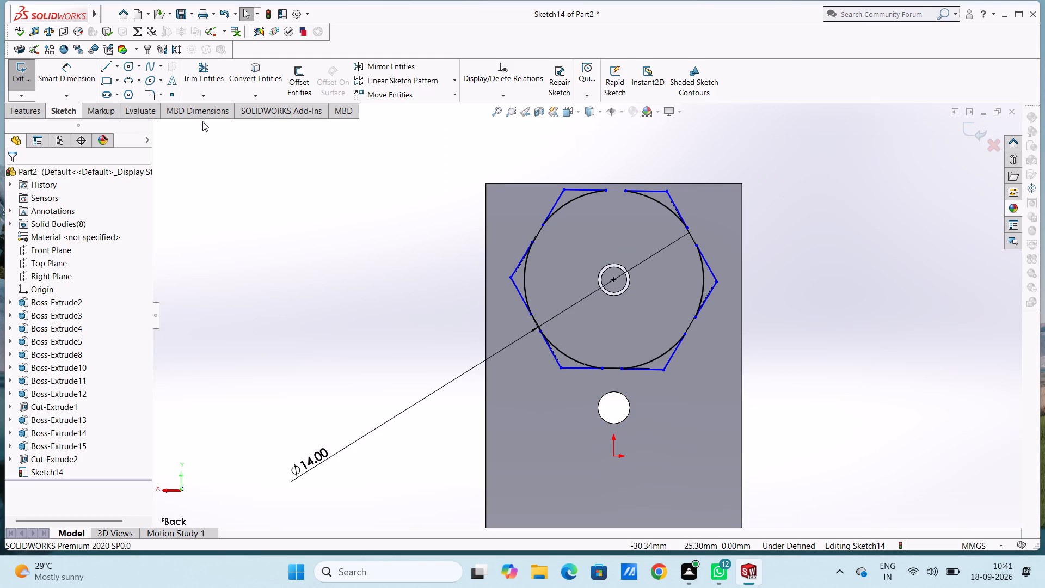
# Sketch a circle of 7 mm radius centred on the rod's end face, inside the hexagon.
pyautogui.click(125, 66)
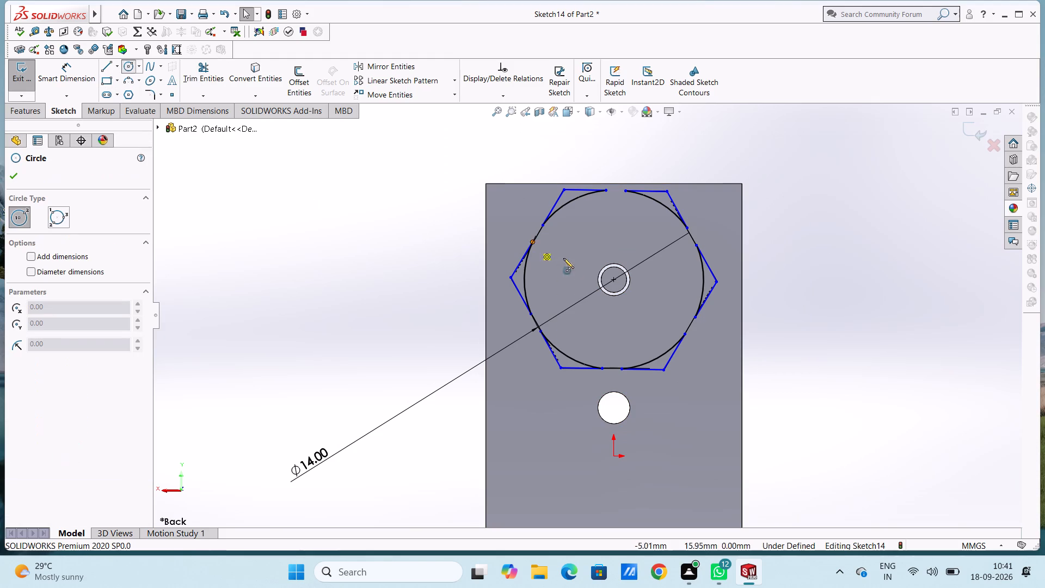
pyautogui.click(617, 280)
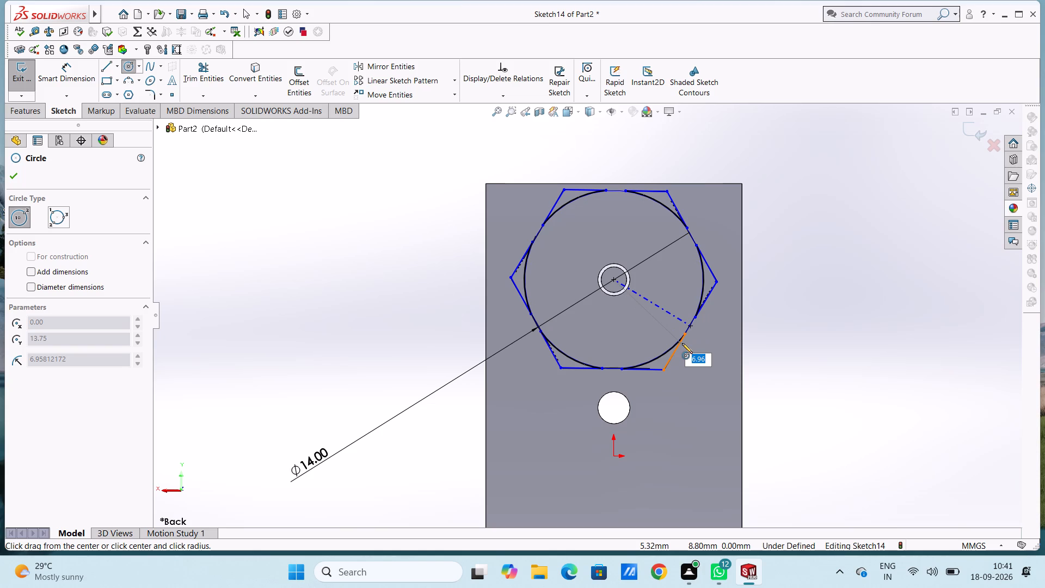
pyautogui.press('7')
pyautogui.press('Return')
pyautogui.press('Escape')
pyautogui.press('Escape')
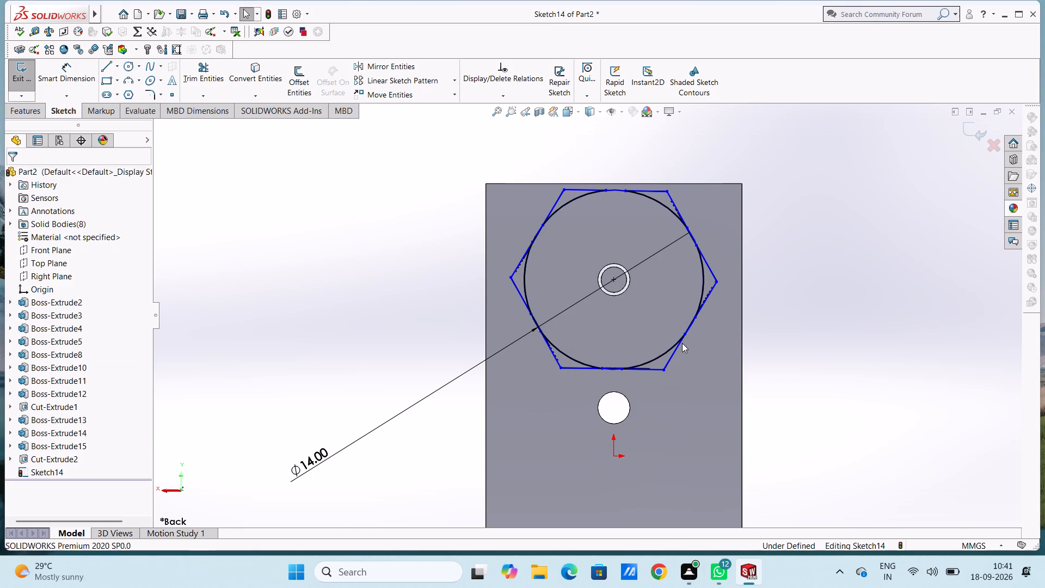
pyautogui.press('Escape')
# Set up a 2.5 mm blind boss extrusion of the head sketch, selecting the circular region and the first three hexagon corner regions as contours.
pyautogui.moveTo(423, 235); pyautogui.dragTo(428, 238, button='middle')
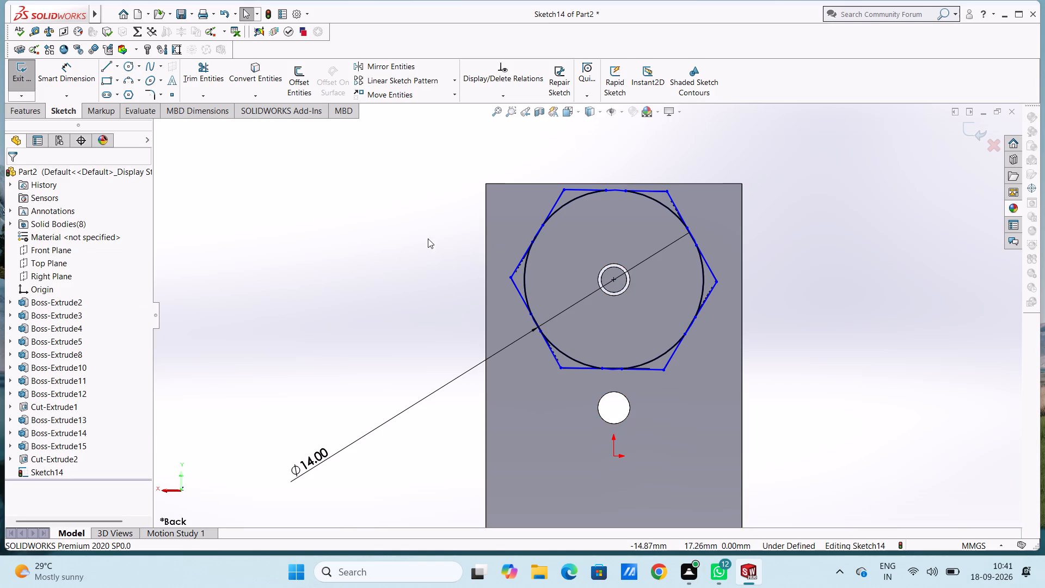
pyautogui.moveTo(428, 238); pyautogui.dragTo(559, 291, button='middle')
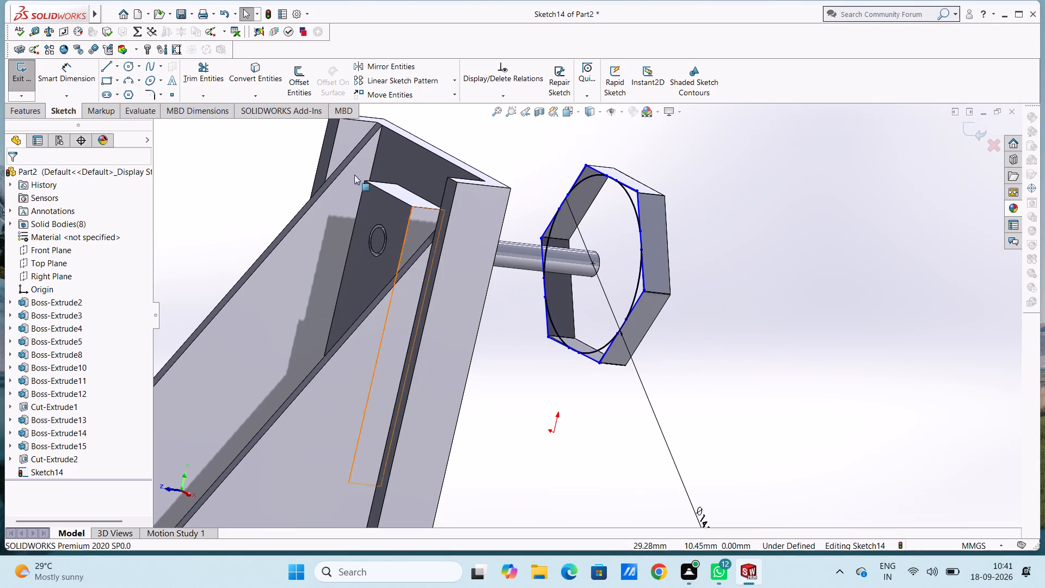
pyautogui.click(30, 111)
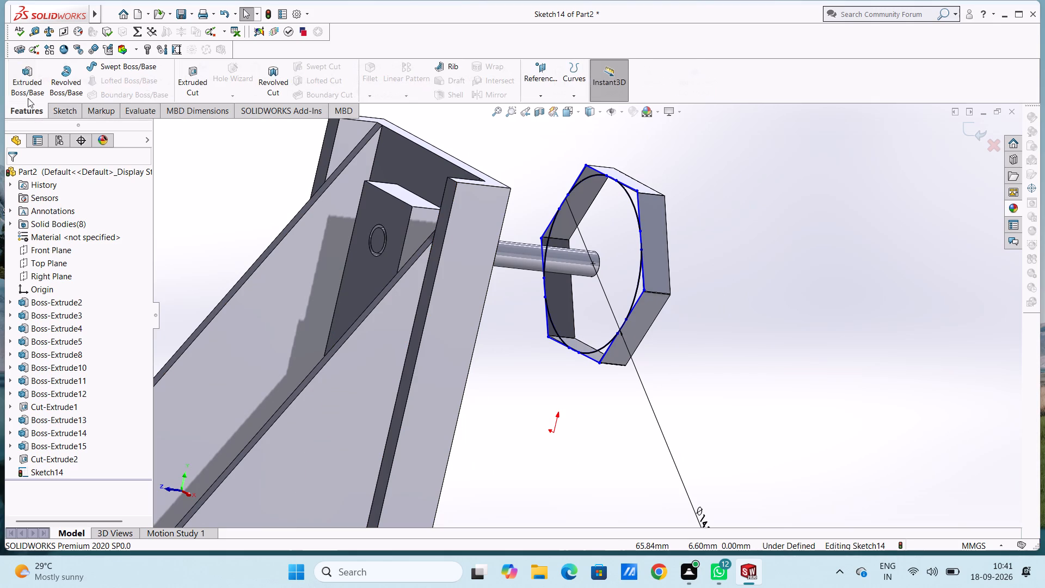
pyautogui.click(26, 80)
pyautogui.scroll(2, 634, 408)
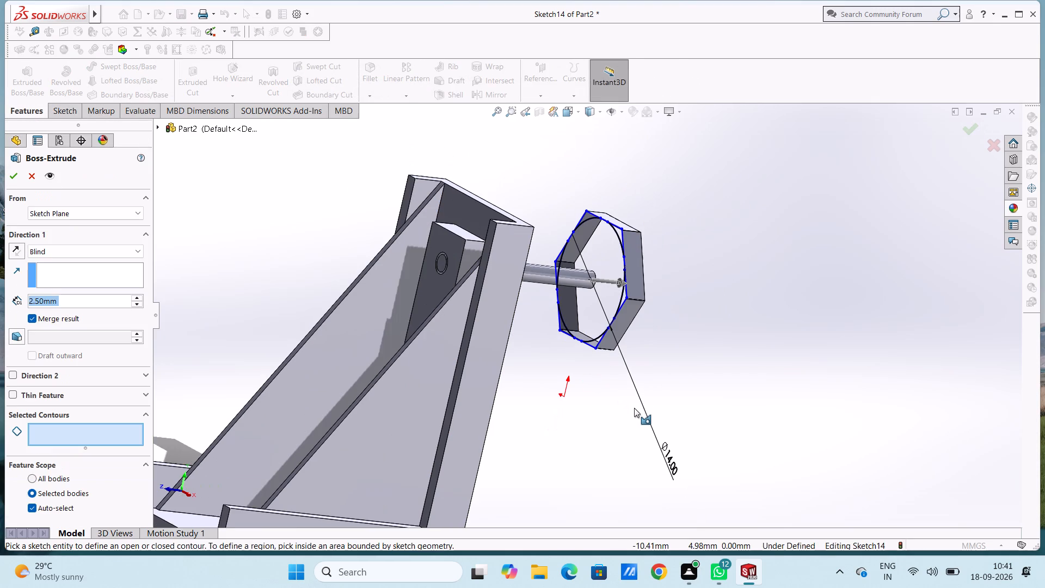
pyautogui.click(605, 242)
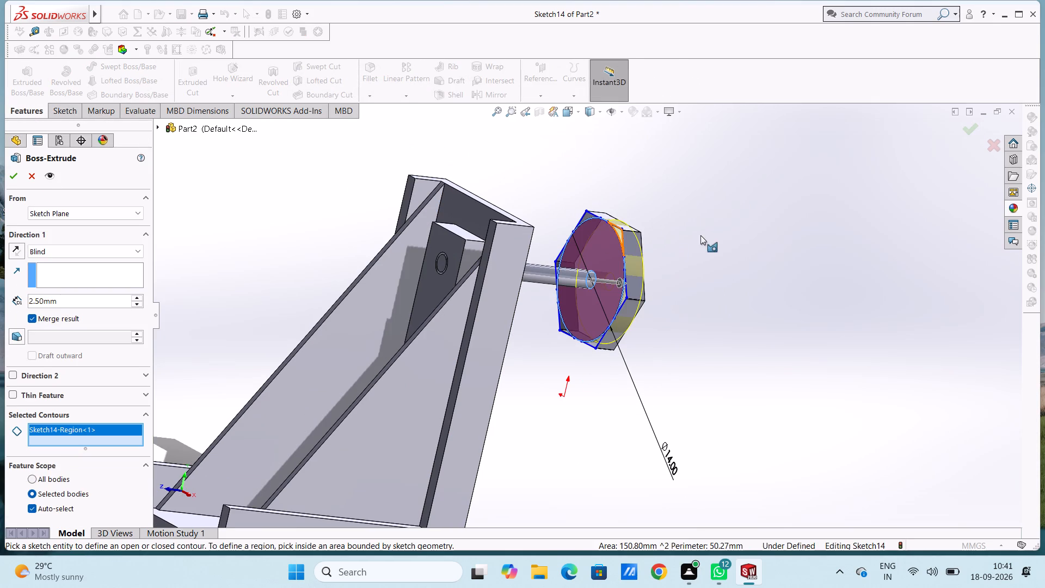
pyautogui.moveTo(702, 235); pyautogui.dragTo(727, 254, button='middle')
pyautogui.scroll(-3, 580, 190)
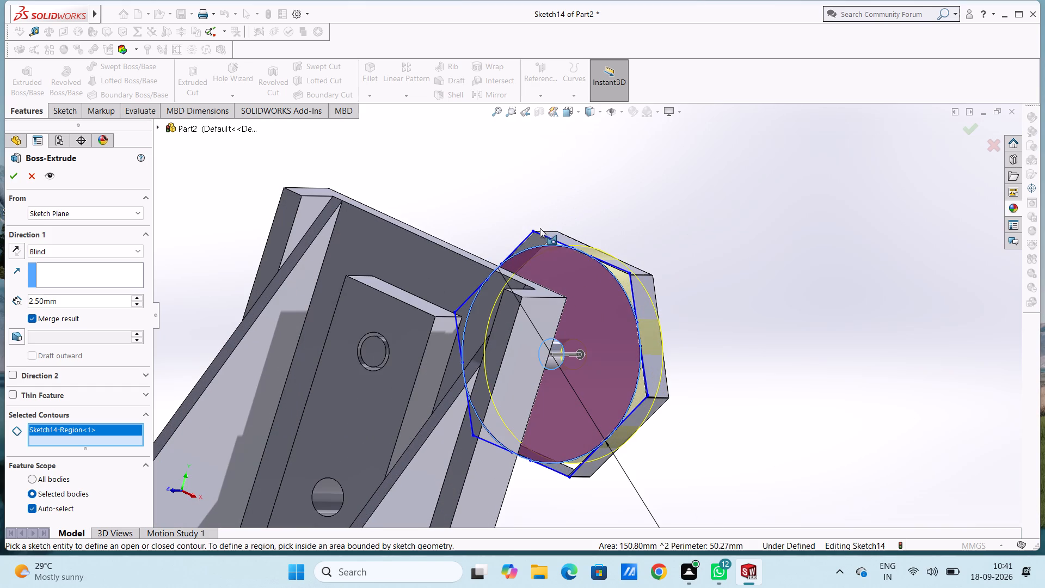
pyautogui.click(536, 239)
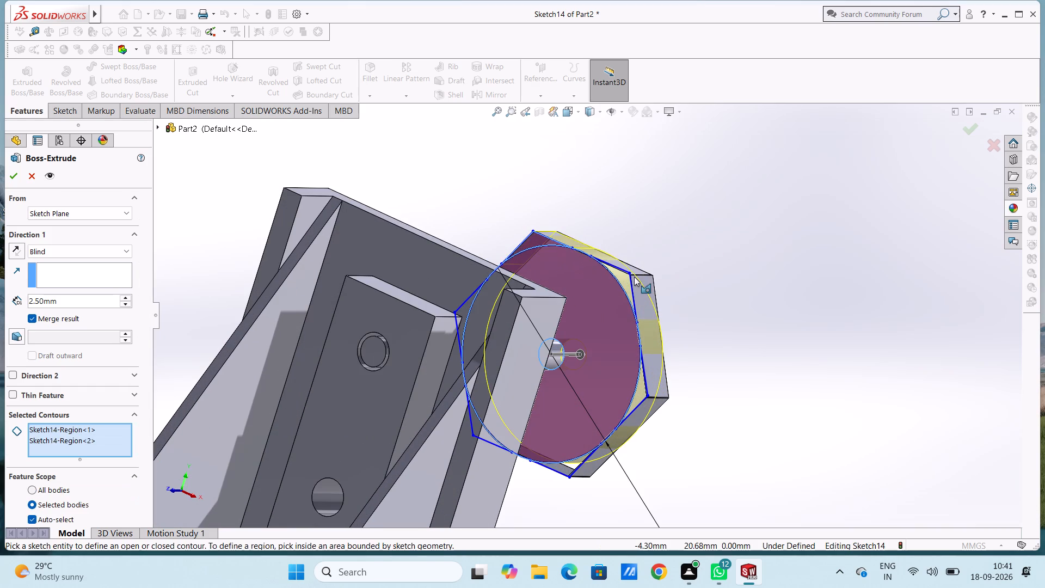
pyautogui.click(626, 277)
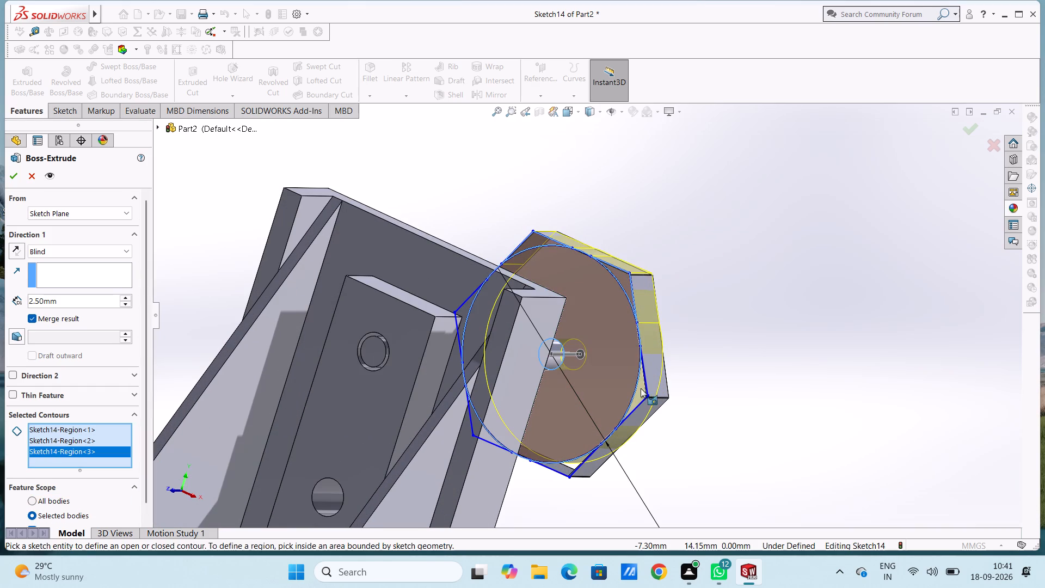
pyautogui.click(641, 389)
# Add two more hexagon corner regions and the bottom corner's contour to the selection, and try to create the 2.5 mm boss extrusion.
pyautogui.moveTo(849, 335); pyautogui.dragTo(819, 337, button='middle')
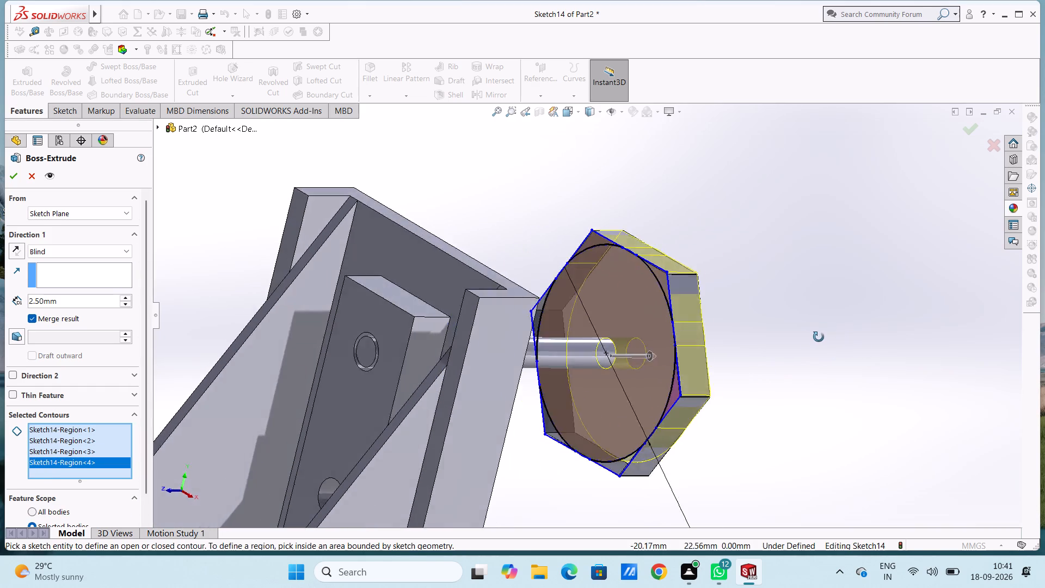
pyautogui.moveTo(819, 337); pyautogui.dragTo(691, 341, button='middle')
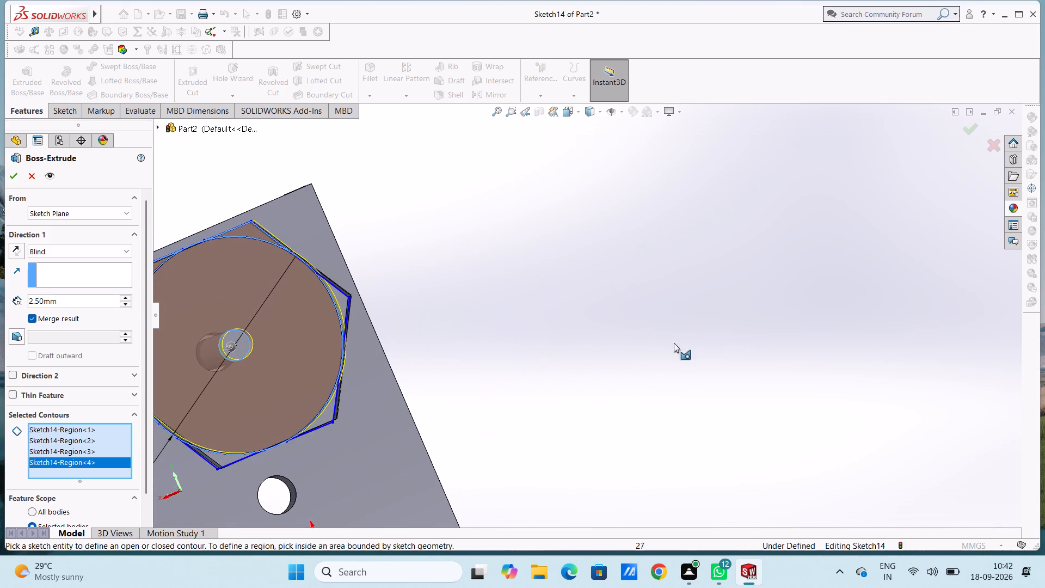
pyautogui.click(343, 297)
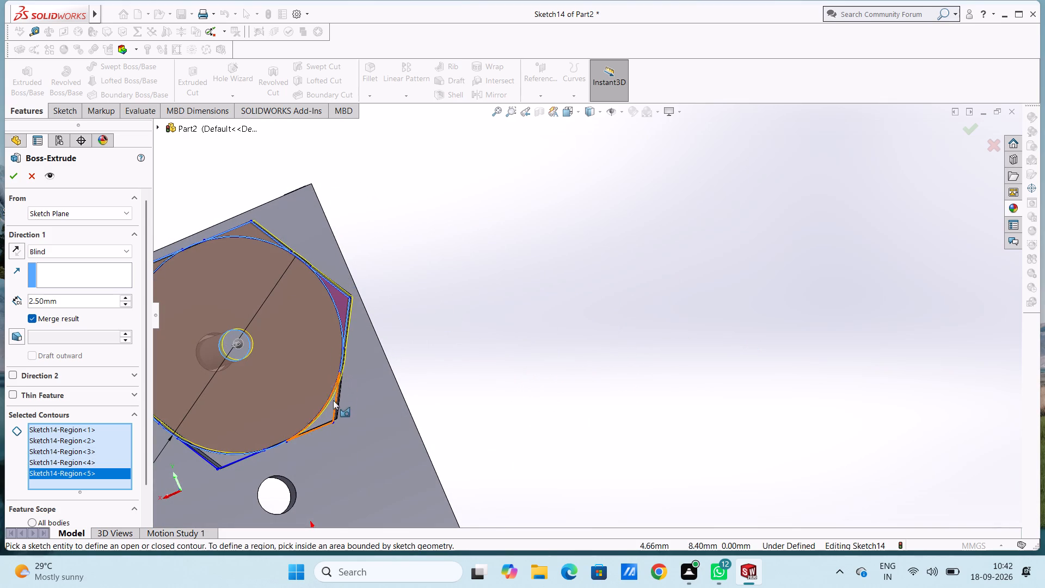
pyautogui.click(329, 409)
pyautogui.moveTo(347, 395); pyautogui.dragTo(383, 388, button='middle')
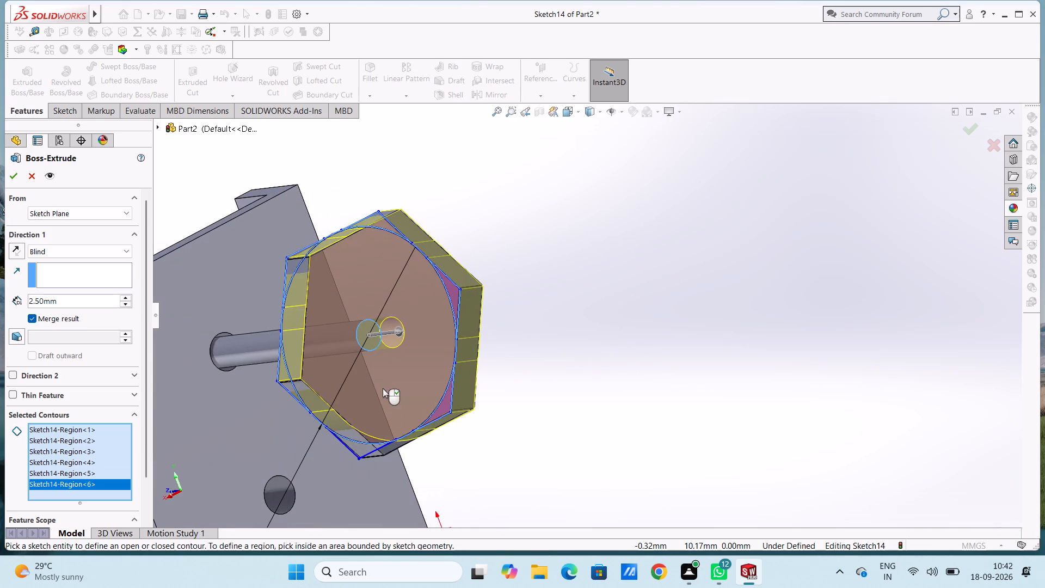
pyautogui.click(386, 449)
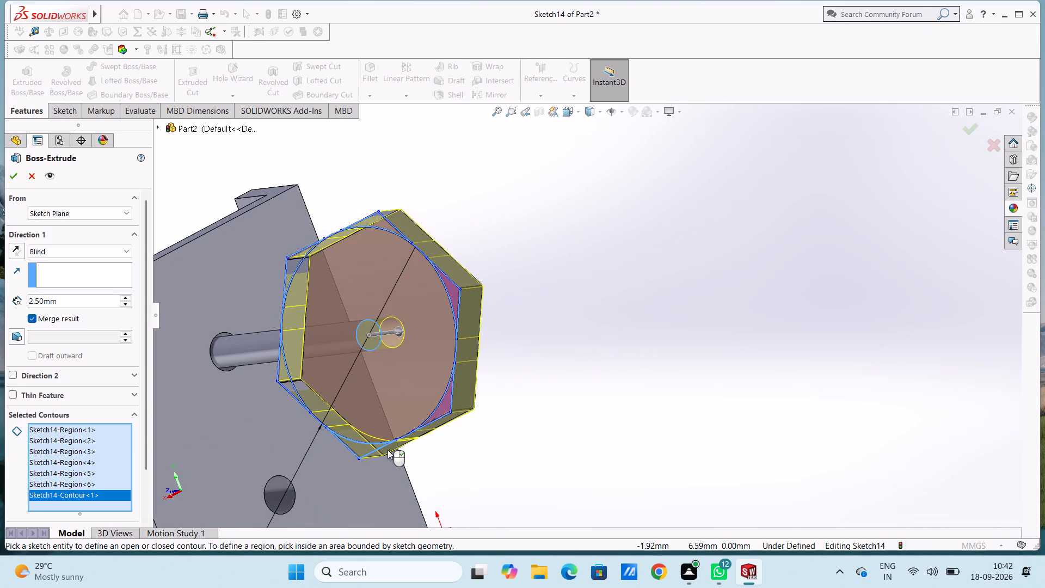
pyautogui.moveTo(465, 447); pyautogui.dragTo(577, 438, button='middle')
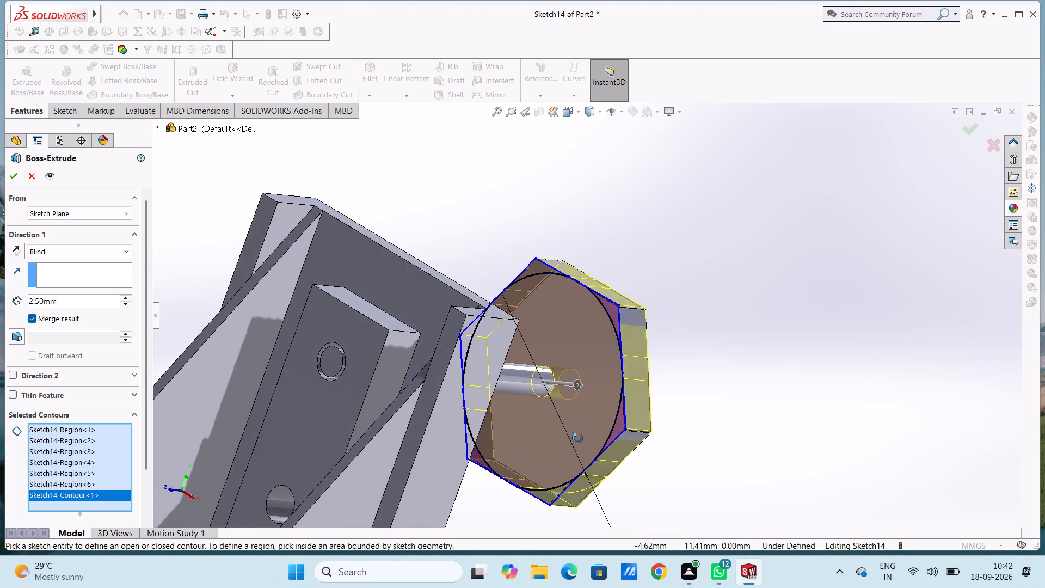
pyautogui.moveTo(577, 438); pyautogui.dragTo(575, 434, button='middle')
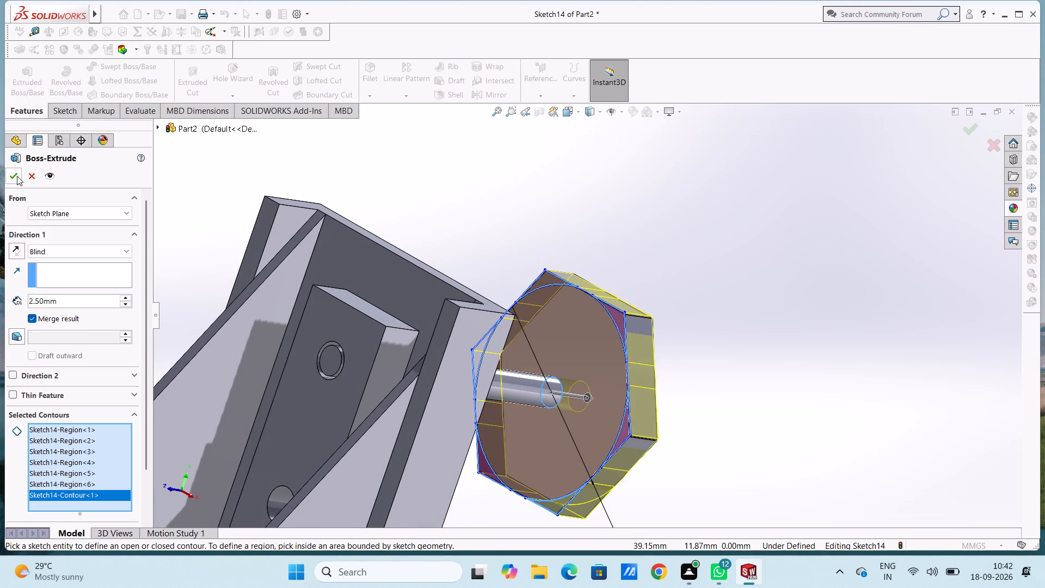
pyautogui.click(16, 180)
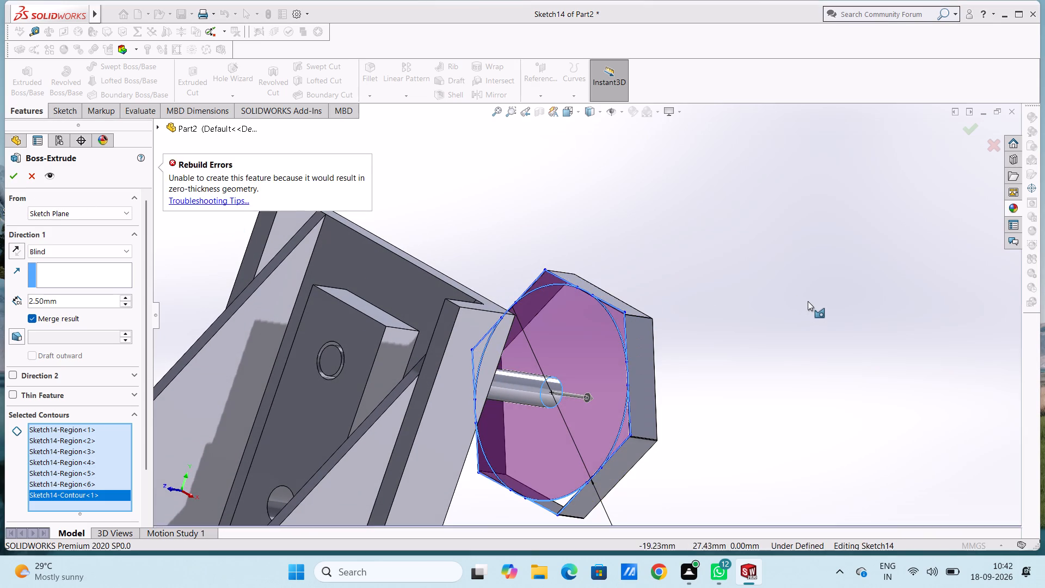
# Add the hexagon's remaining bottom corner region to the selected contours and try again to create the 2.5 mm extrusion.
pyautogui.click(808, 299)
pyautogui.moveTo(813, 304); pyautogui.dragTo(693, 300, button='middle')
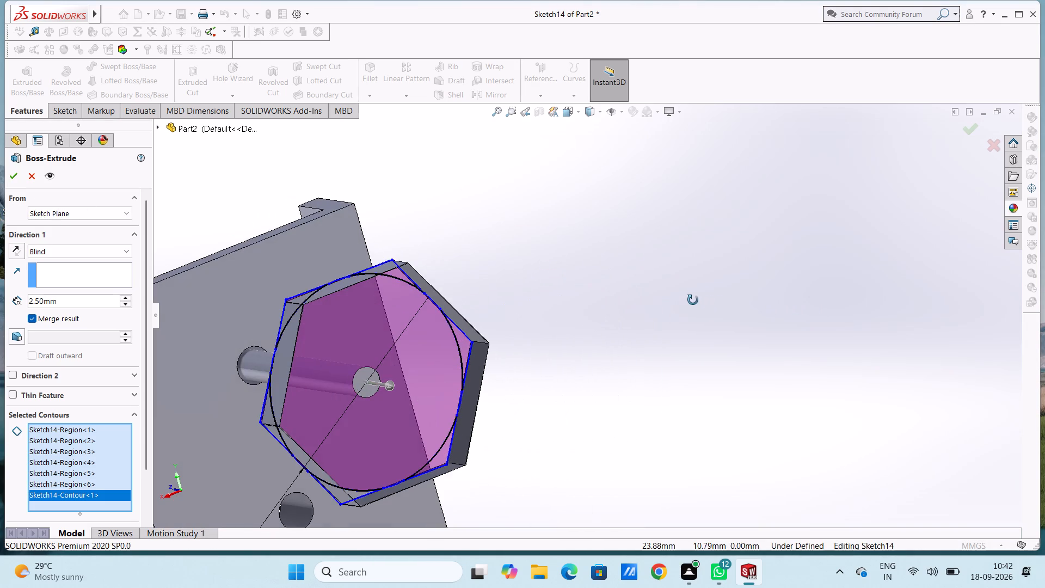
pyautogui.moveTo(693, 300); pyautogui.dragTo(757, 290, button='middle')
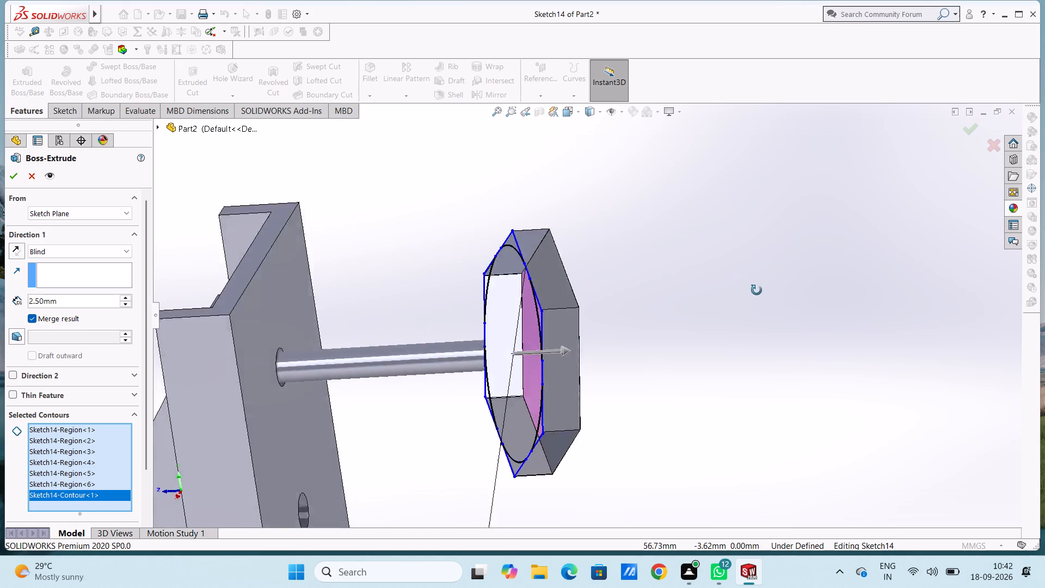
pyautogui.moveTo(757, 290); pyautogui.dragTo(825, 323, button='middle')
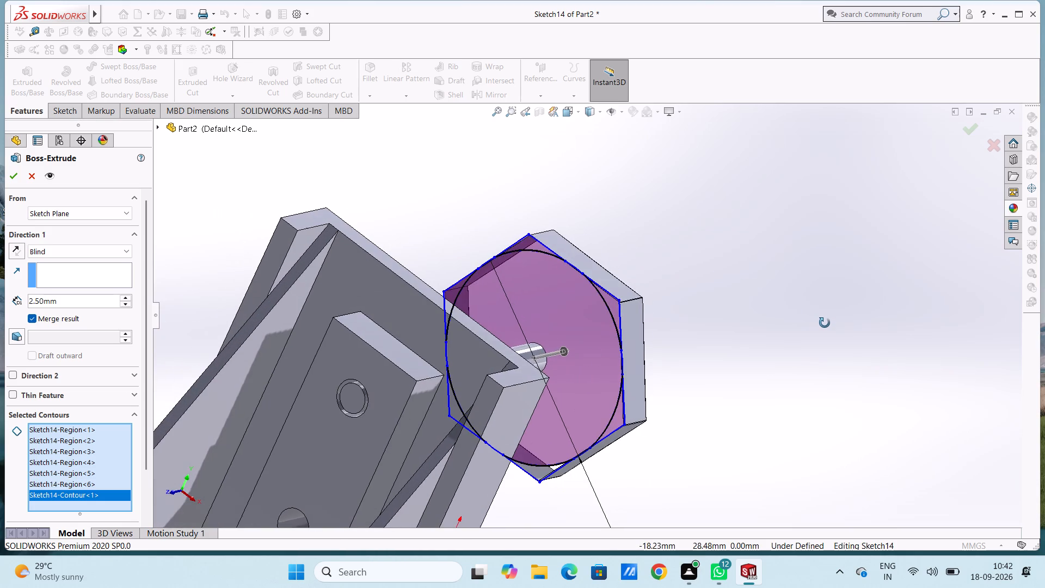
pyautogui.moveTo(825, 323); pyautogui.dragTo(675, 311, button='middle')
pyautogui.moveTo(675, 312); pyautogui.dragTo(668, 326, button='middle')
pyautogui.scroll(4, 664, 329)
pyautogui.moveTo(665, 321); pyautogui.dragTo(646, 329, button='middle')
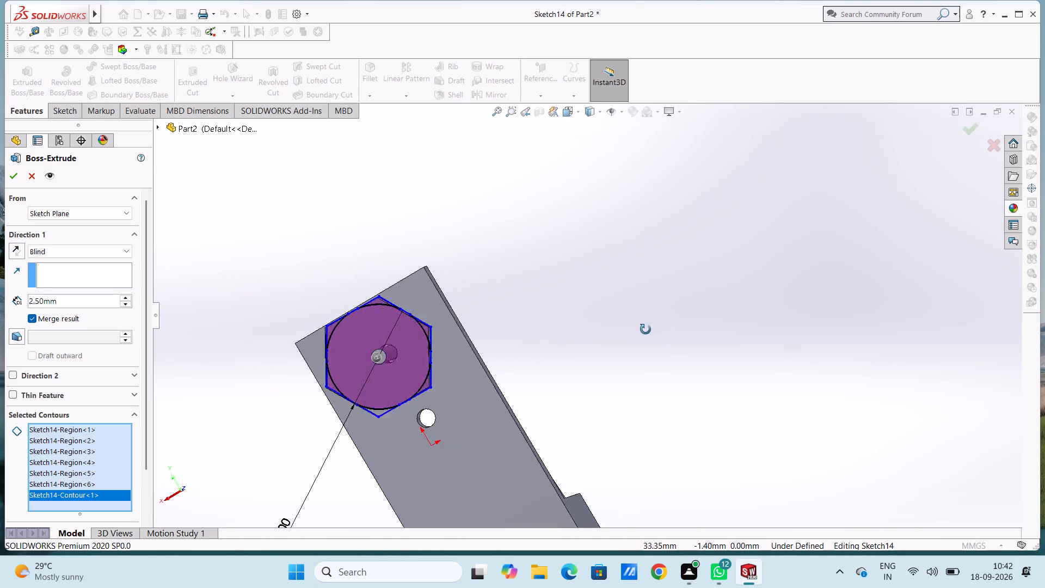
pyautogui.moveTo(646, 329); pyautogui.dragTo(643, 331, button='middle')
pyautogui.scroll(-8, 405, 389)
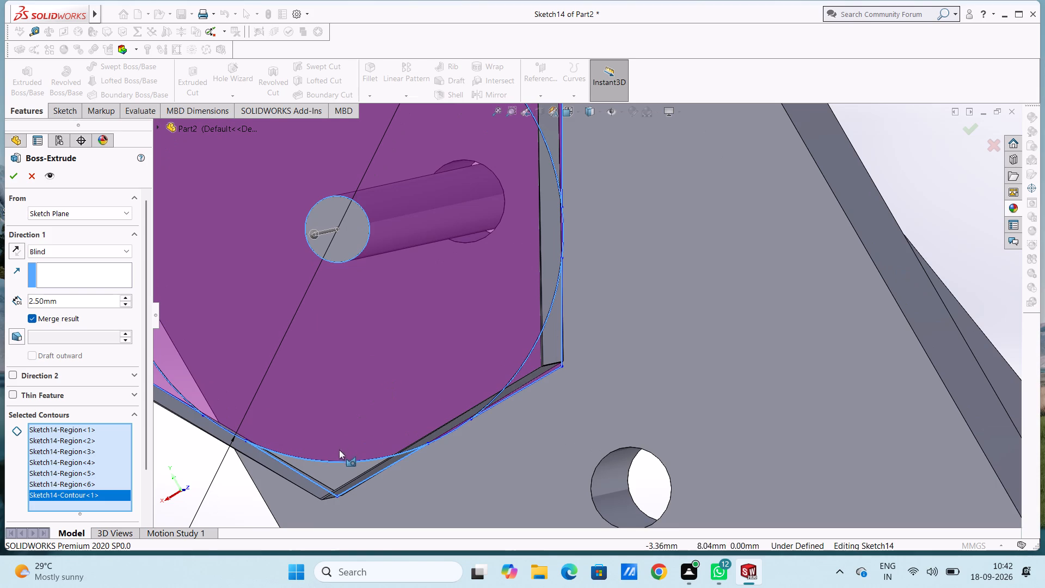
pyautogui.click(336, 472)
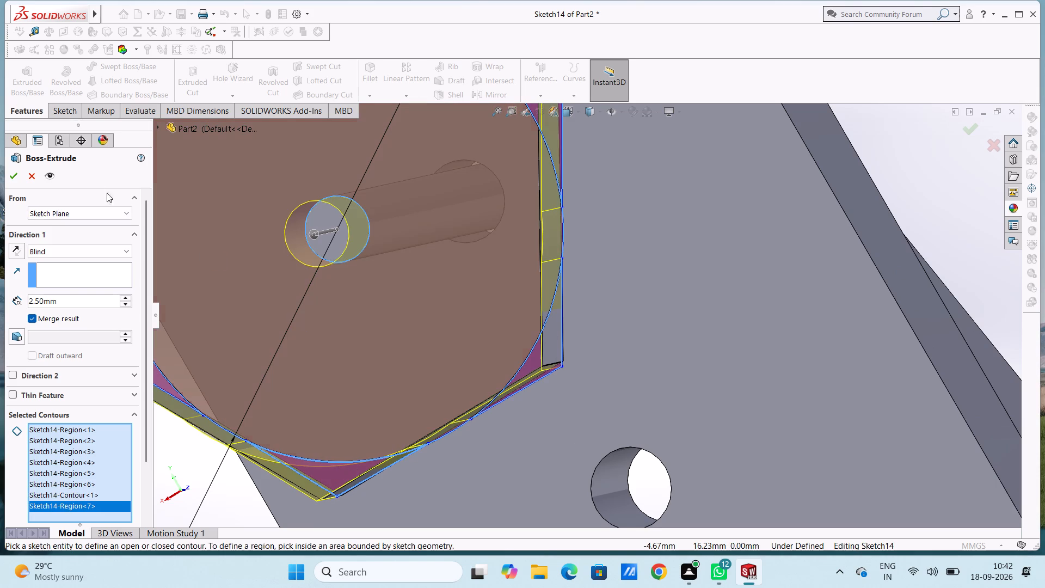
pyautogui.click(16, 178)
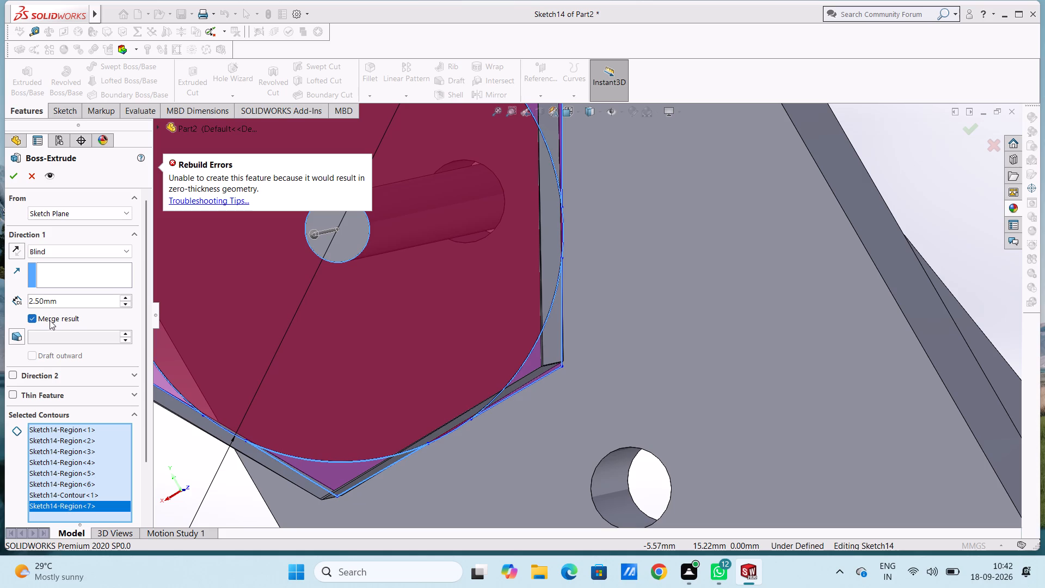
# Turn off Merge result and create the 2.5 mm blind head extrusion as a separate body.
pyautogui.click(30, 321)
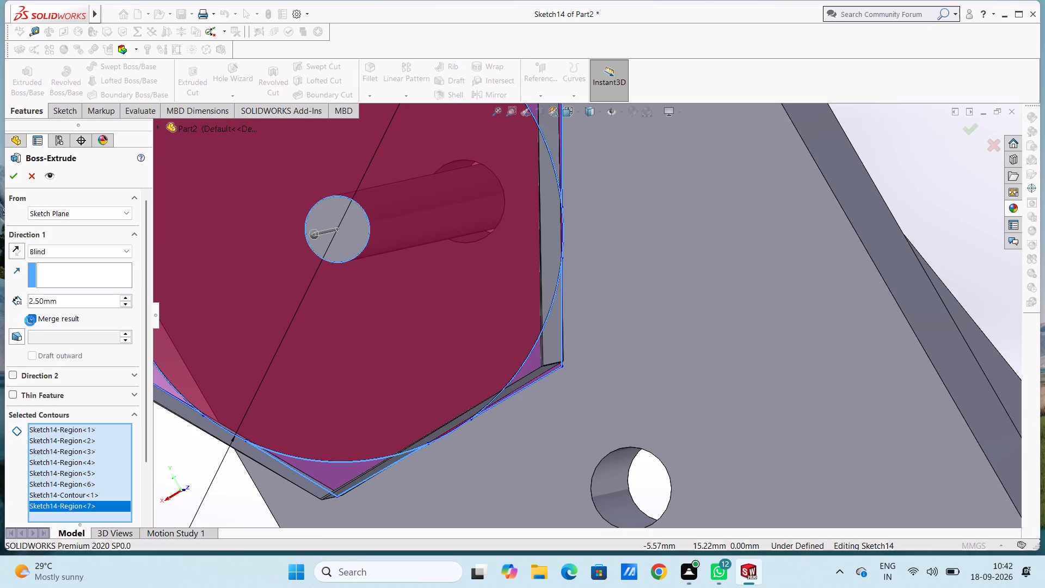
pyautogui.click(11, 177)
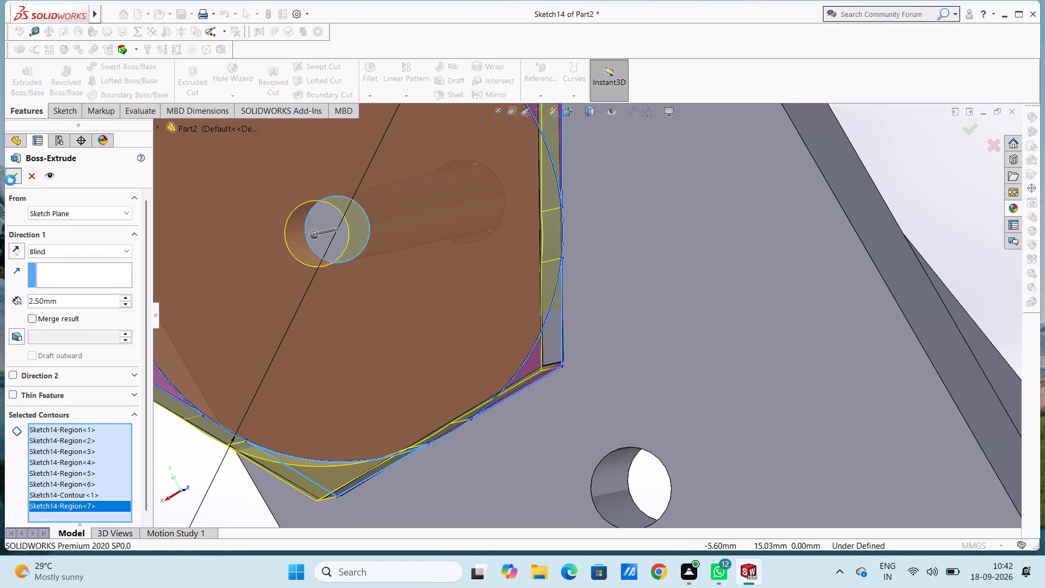
# Examine the extruded hexagonal head from several sides and from the back view, checking its edges and its fit on the rod.
pyautogui.scroll(8, 547, 309)
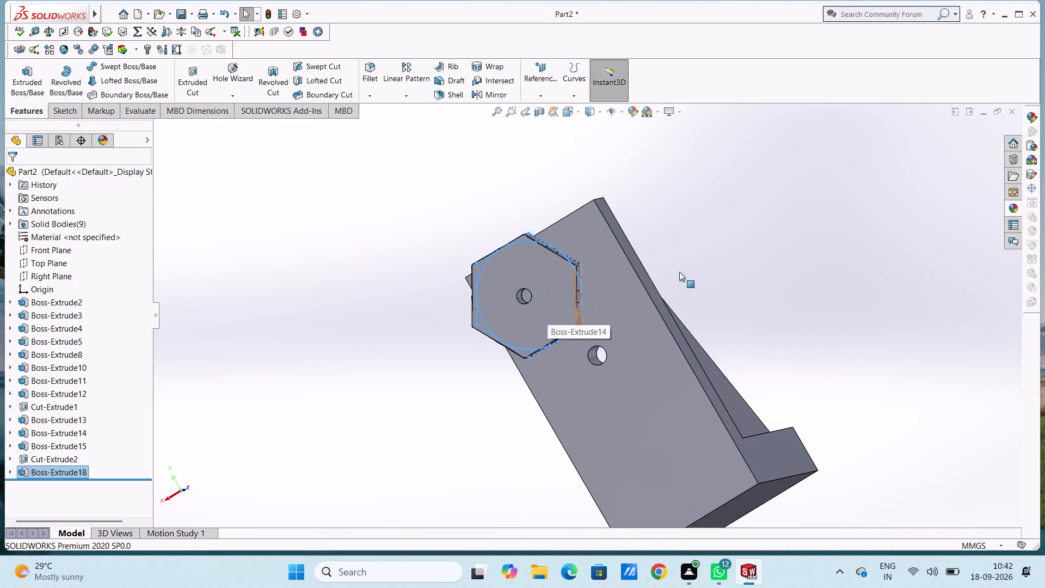
pyautogui.moveTo(682, 268); pyautogui.dragTo(830, 281, button='middle')
pyautogui.middleClick(856, 295)
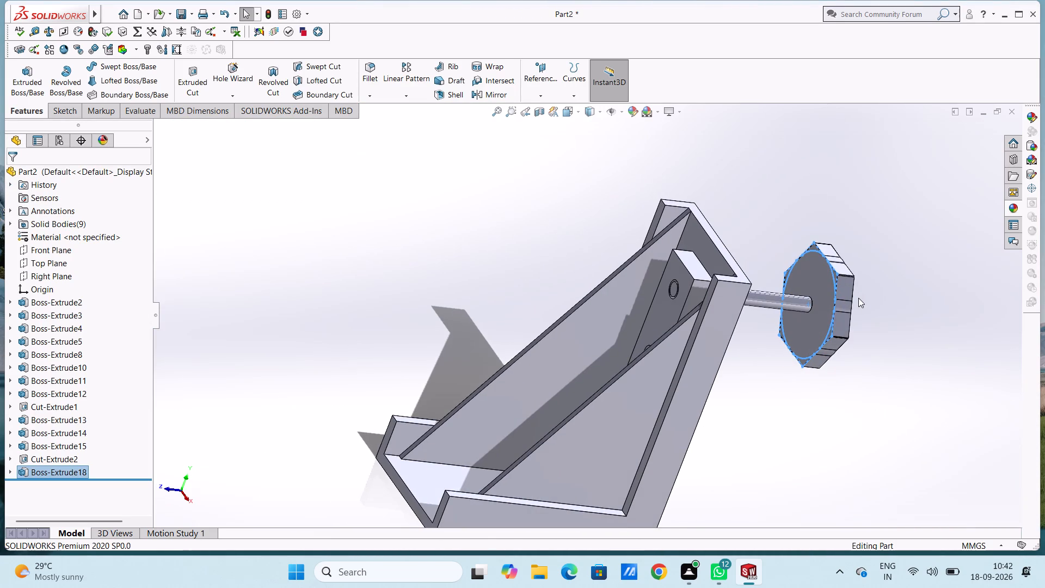
pyautogui.press('Escape')
pyautogui.press('Escape')
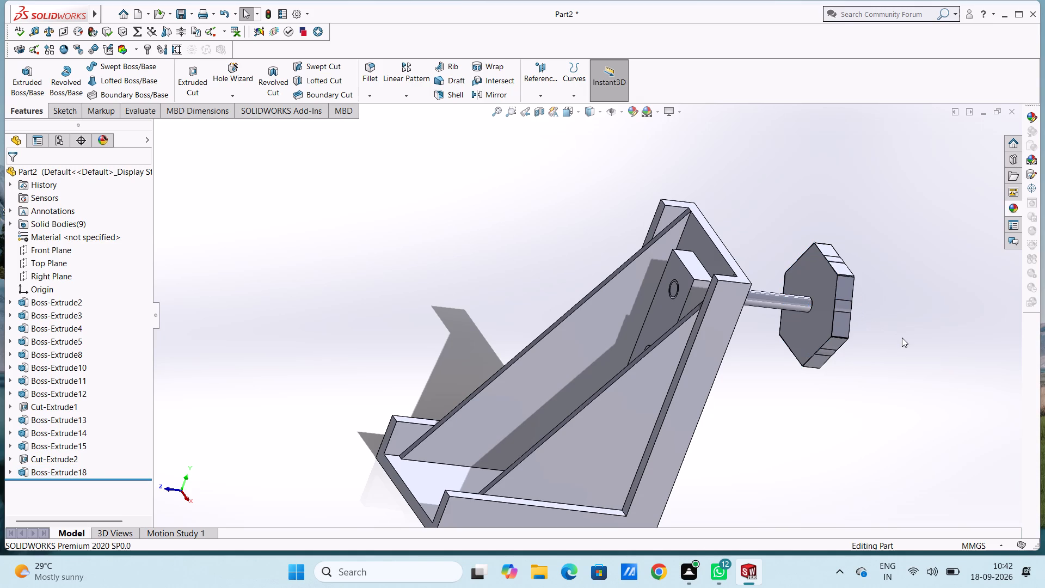
pyautogui.moveTo(902, 337); pyautogui.dragTo(847, 354, button='middle')
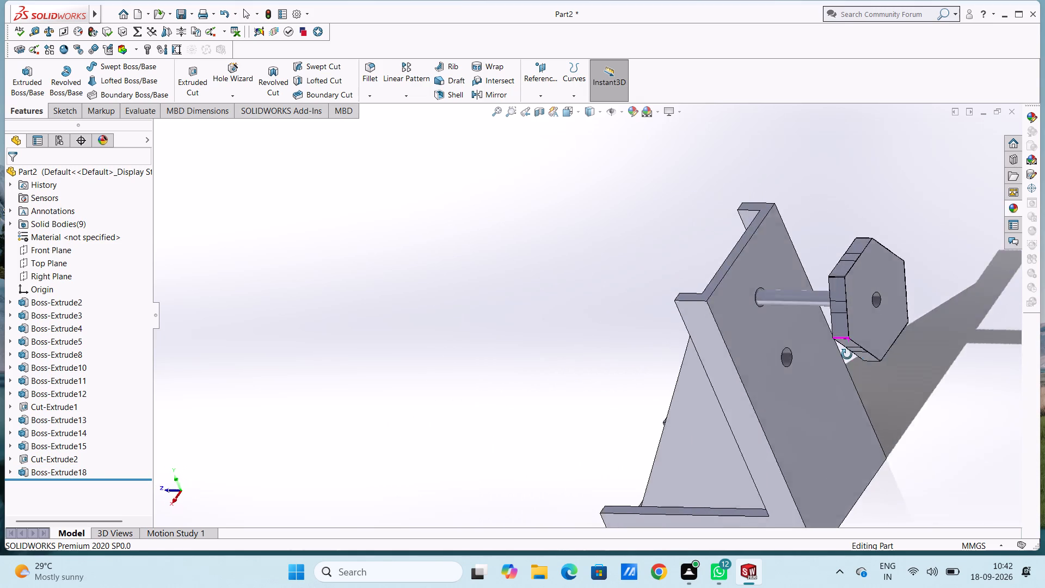
pyautogui.moveTo(847, 354); pyautogui.dragTo(794, 313, button='middle')
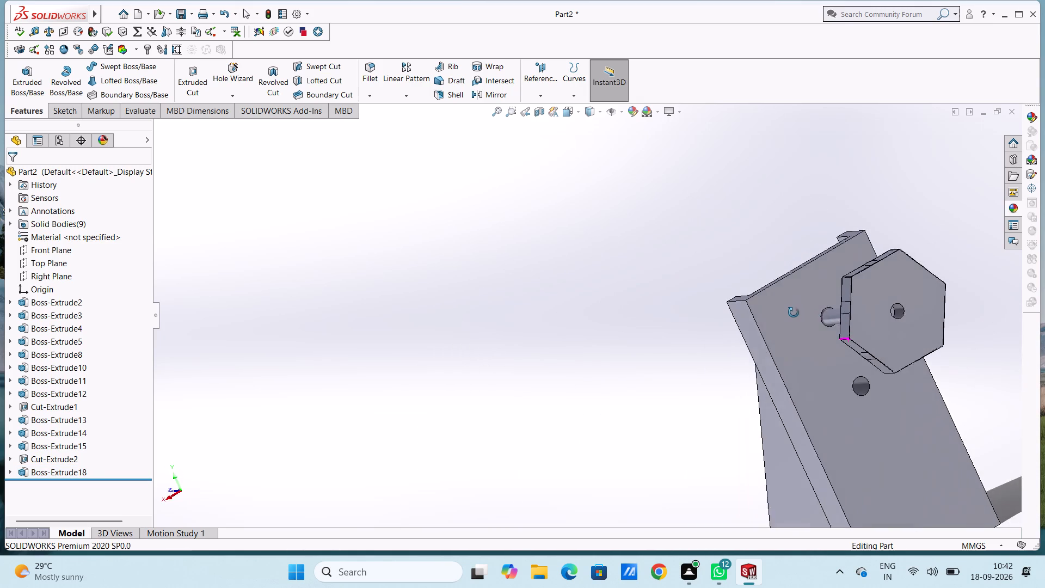
pyautogui.moveTo(794, 313); pyautogui.dragTo(903, 362, button='middle')
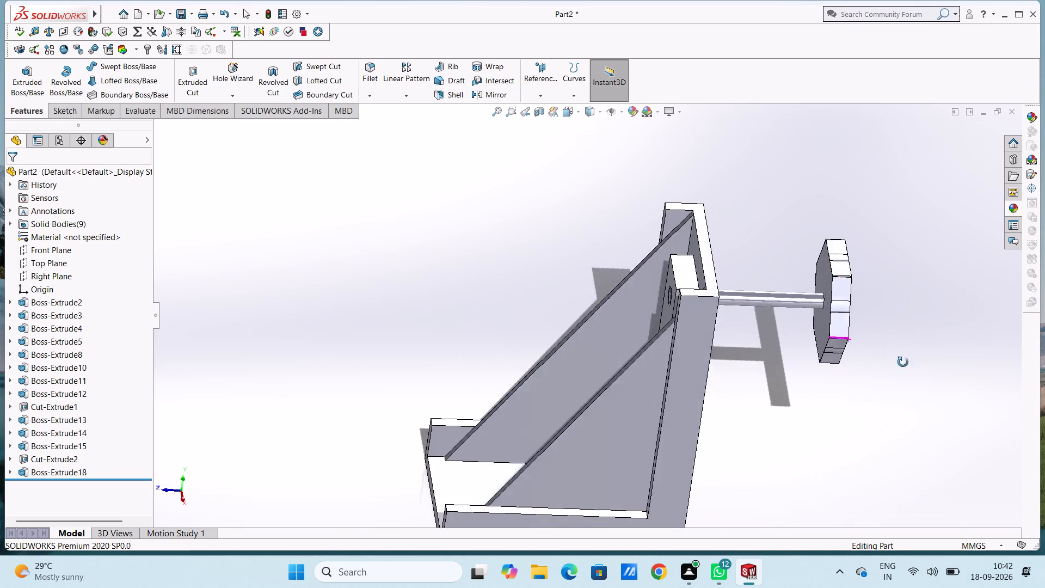
pyautogui.moveTo(903, 362); pyautogui.dragTo(917, 364, button='middle')
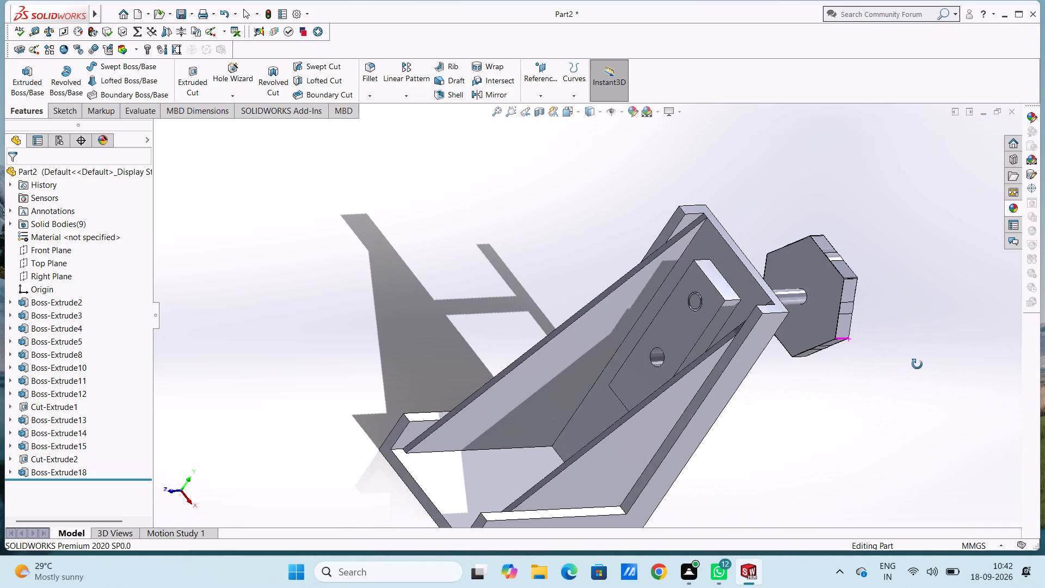
pyautogui.moveTo(917, 364); pyautogui.dragTo(863, 310, button='middle')
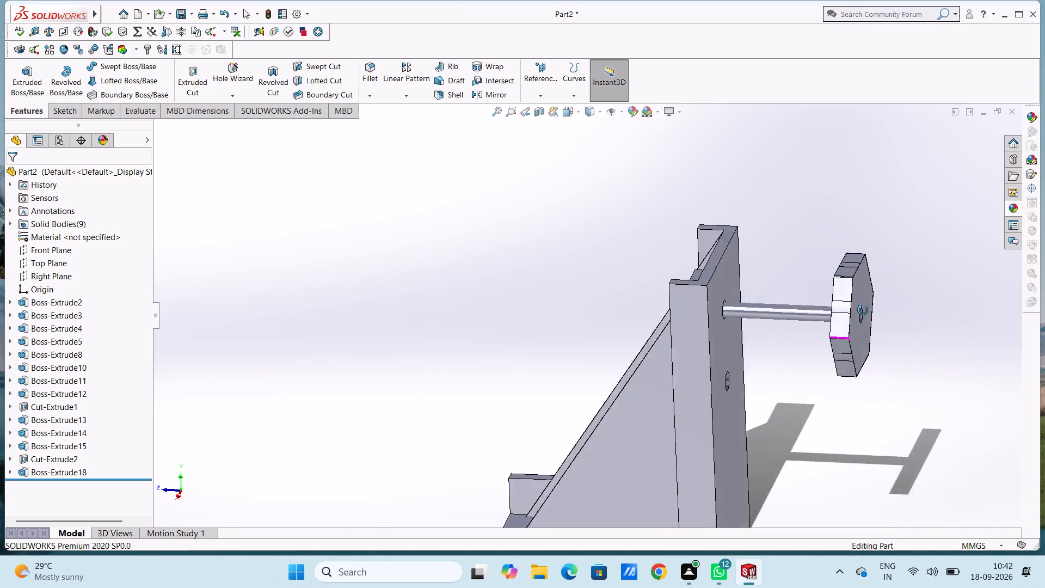
pyautogui.moveTo(863, 310); pyautogui.dragTo(881, 320, button='middle')
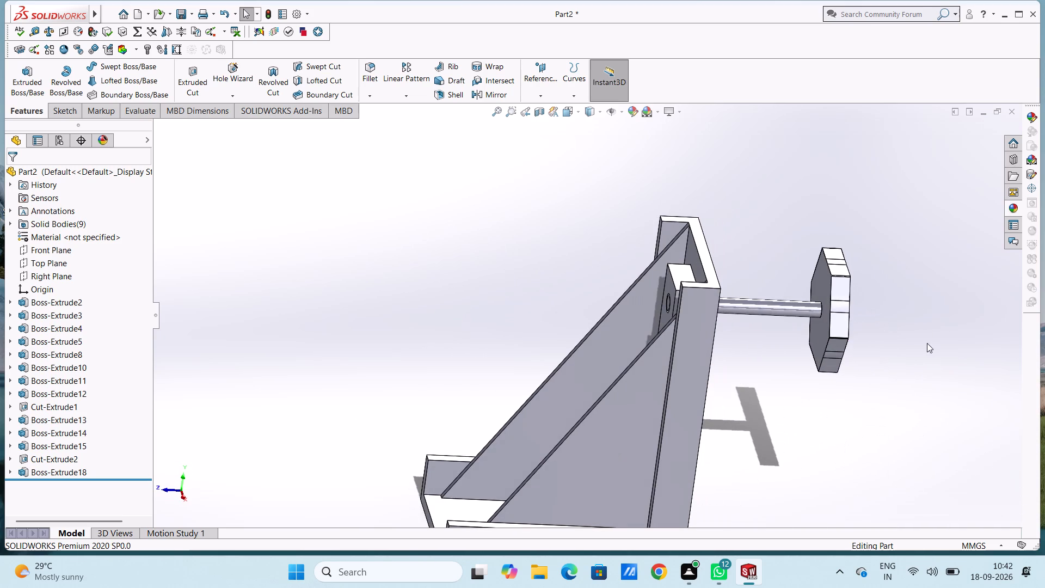
pyautogui.hotkey('ctrl', '2')
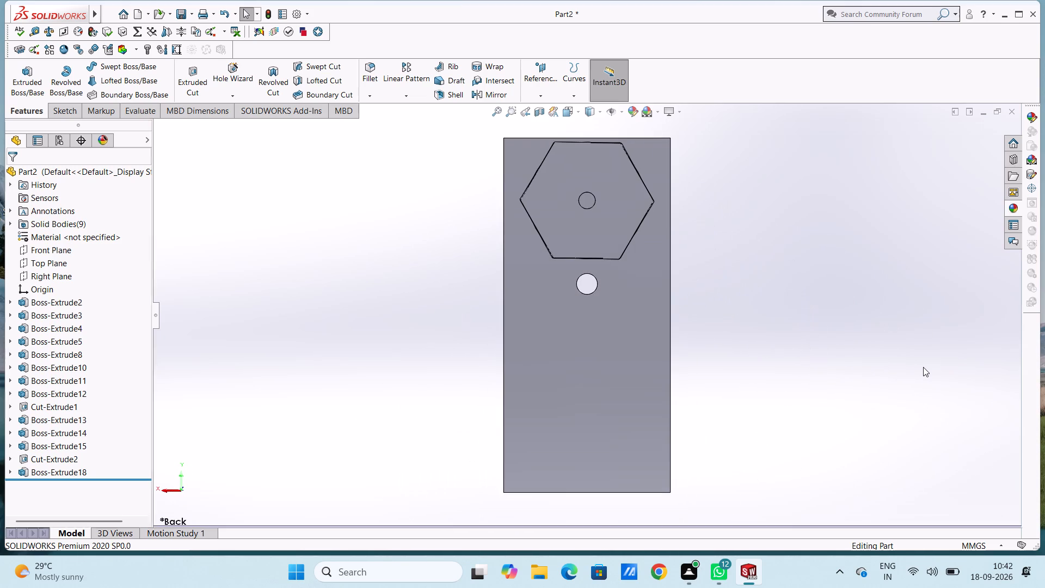
pyautogui.scroll(-5, 712, 187)
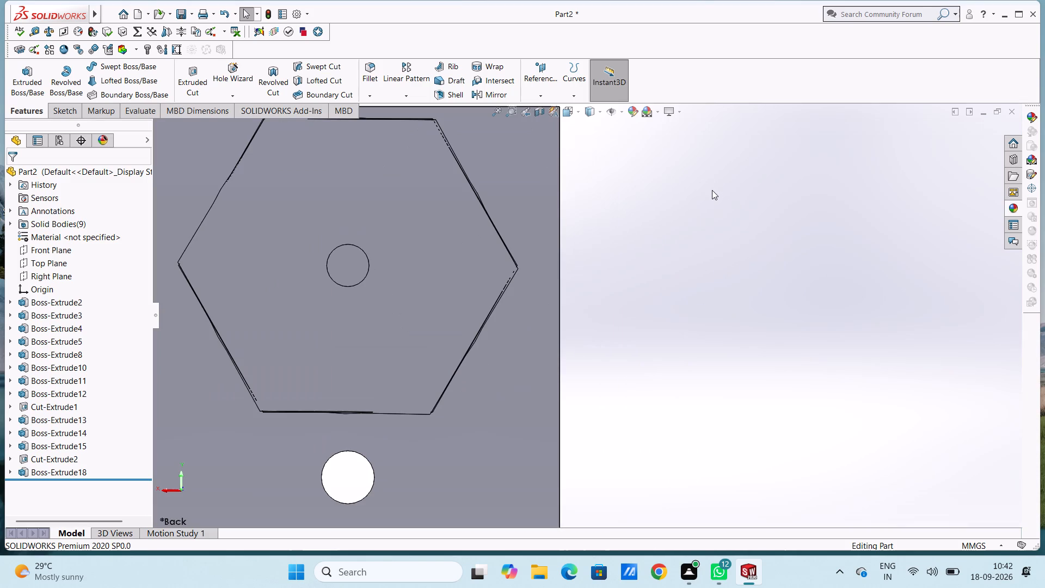
pyautogui.scroll(3, 706, 211)
pyautogui.moveTo(853, 228); pyautogui.dragTo(807, 248, button='middle')
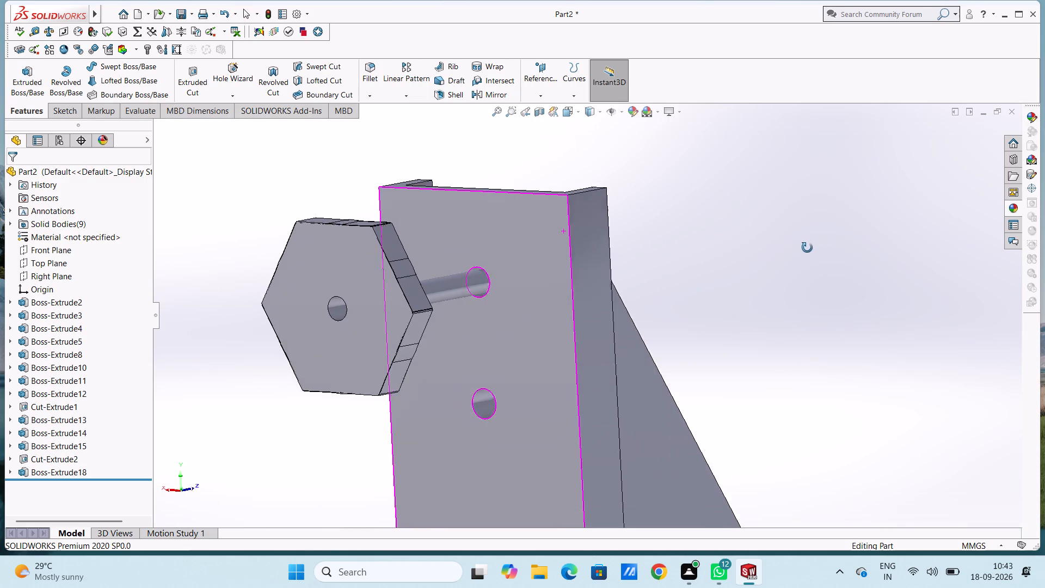
pyautogui.moveTo(807, 248); pyautogui.dragTo(776, 251, button='middle')
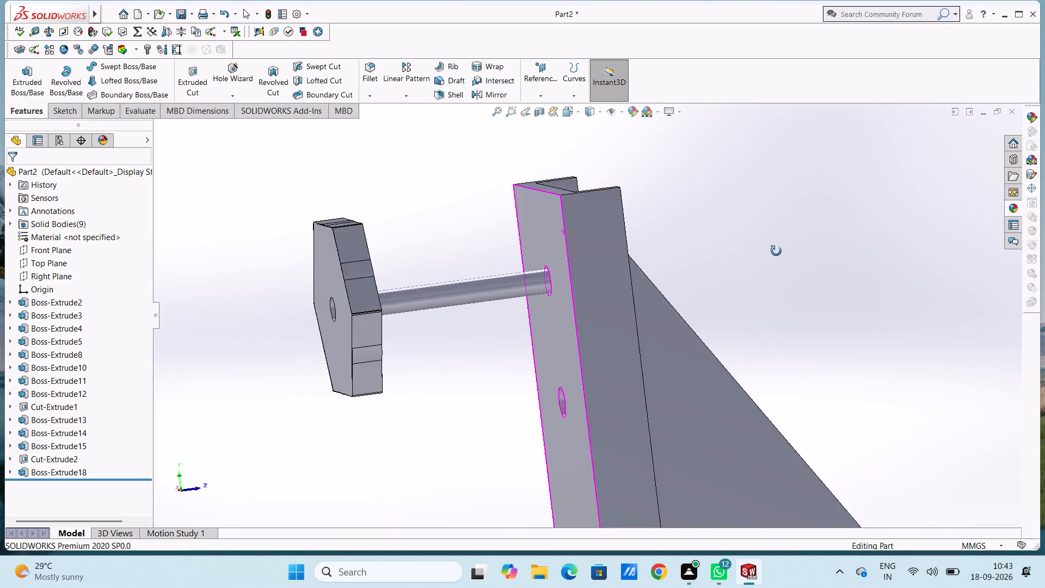
pyautogui.moveTo(776, 251); pyautogui.dragTo(844, 243, button='middle')
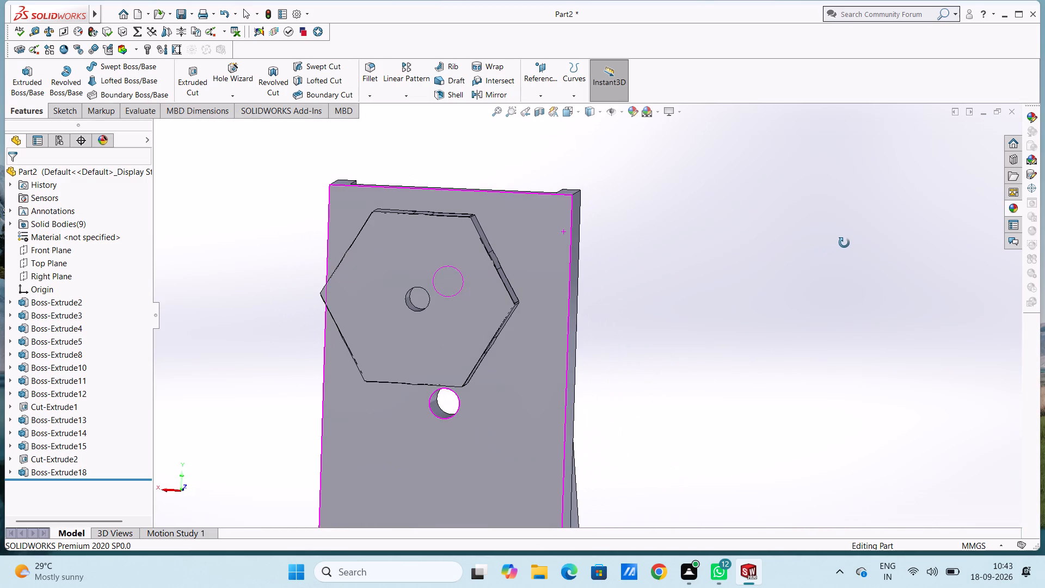
pyautogui.moveTo(844, 243); pyautogui.dragTo(962, 277, button='middle')
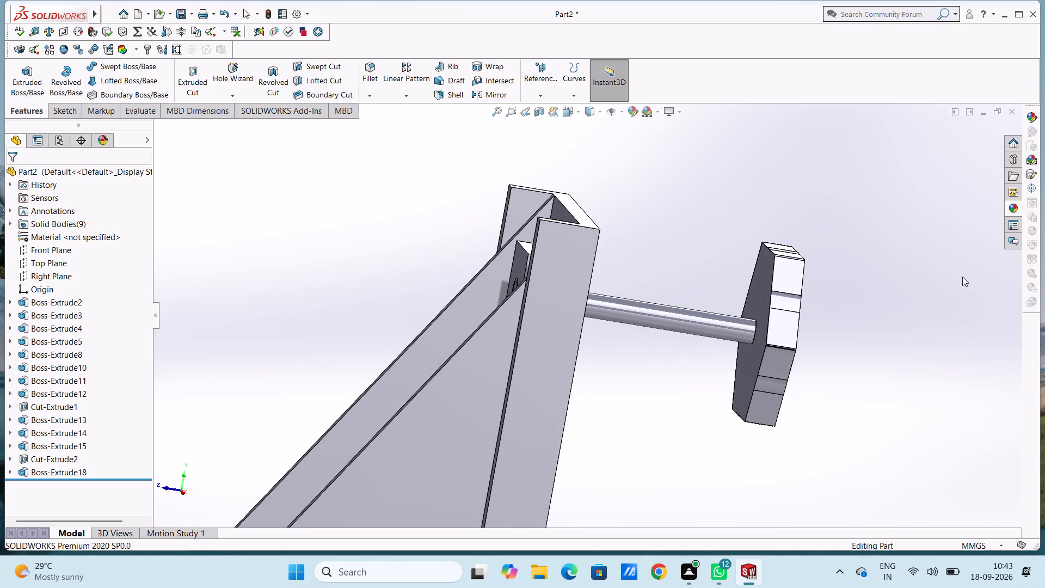
# Undo the separate-body head extrusion and step back through recent edits of its hexagon sketch, redoing the last two undone changes.
pyautogui.hotkey('ctrl', 'z')
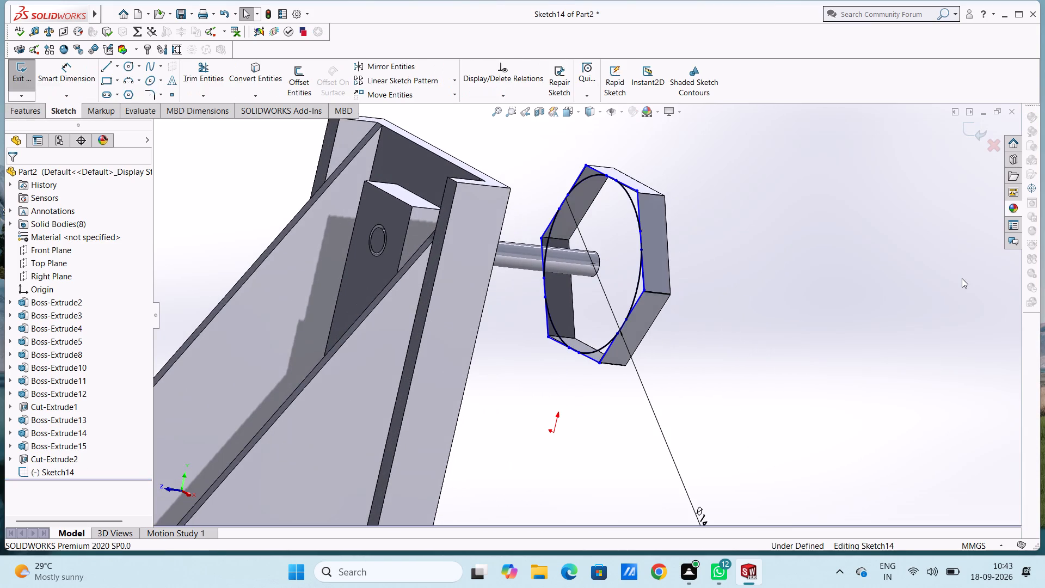
pyautogui.hotkey('ctrl', 'z')
pyautogui.hotkey('ctrl', 'z')
pyautogui.hotkey('ctrl', 'z')
pyautogui.hotkey('ctrl', 'z')
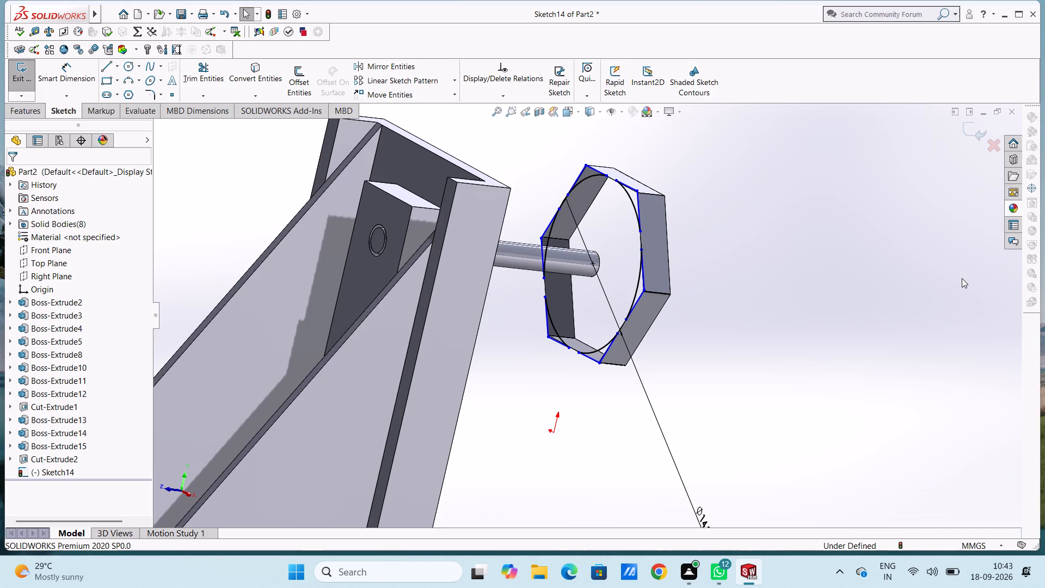
pyautogui.hotkey('ctrl', 'z')
pyautogui.hotkey('ctrl', 'z')
pyautogui.hotkey('ctrl', 'z')
pyautogui.hotkey('ctrl', 'z')
pyautogui.hotkey('ctrl', 'z')
pyautogui.hotkey('ctrl', 'z')
pyautogui.hotkey('ctrl', 'z')
pyautogui.hotkey('ctrl', 'z')
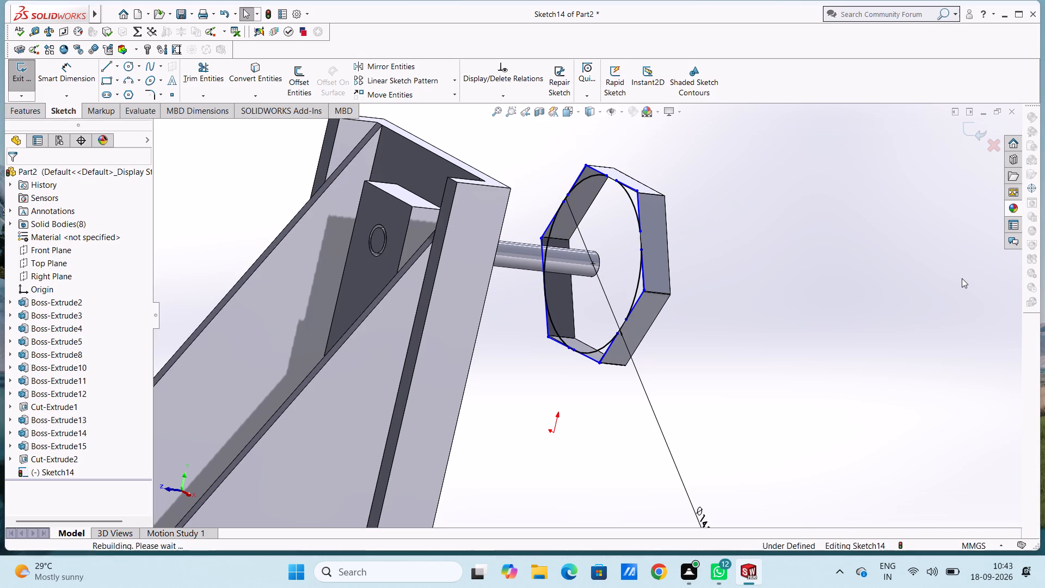
pyautogui.hotkey('ctrl', 'z')
pyautogui.hotkey('ctrl', 'z')
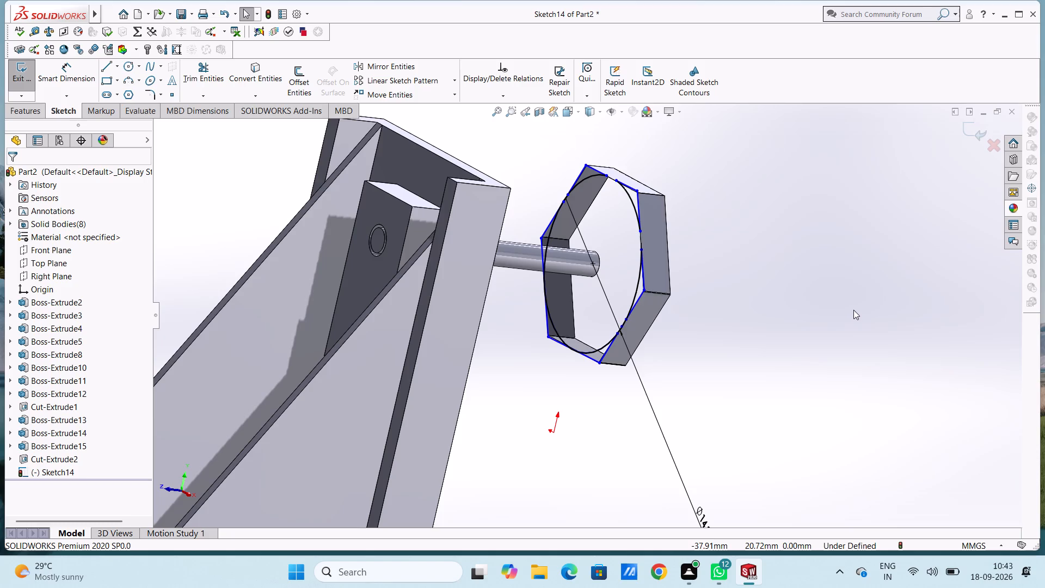
pyautogui.hotkey('ctrl', 'y')
pyautogui.hotkey('ctrl', 'y')
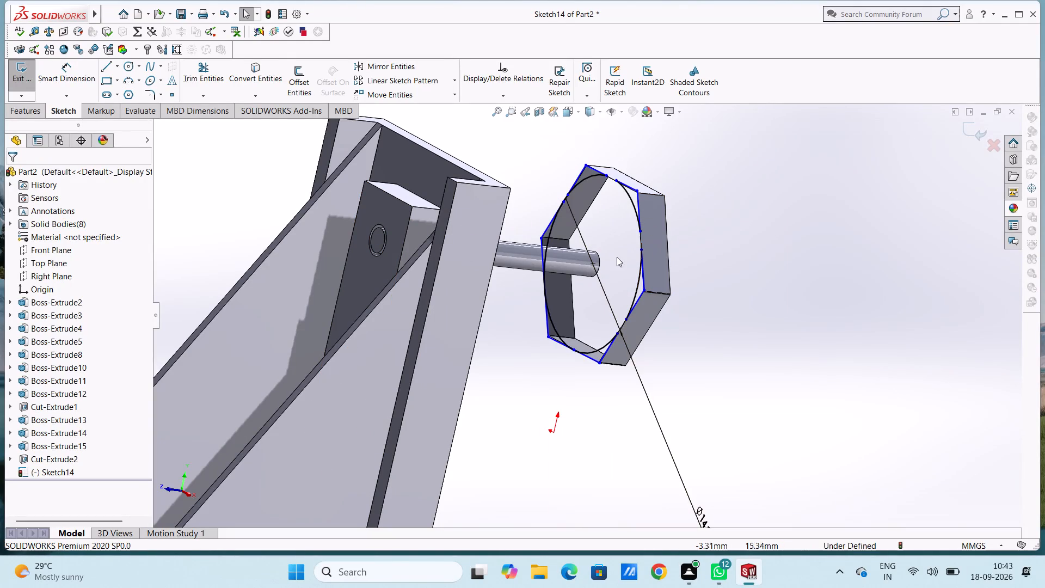
# Sketch a circle of radius 7 mm inside the hexagon, centred on the rod's end.
pyautogui.click(124, 69)
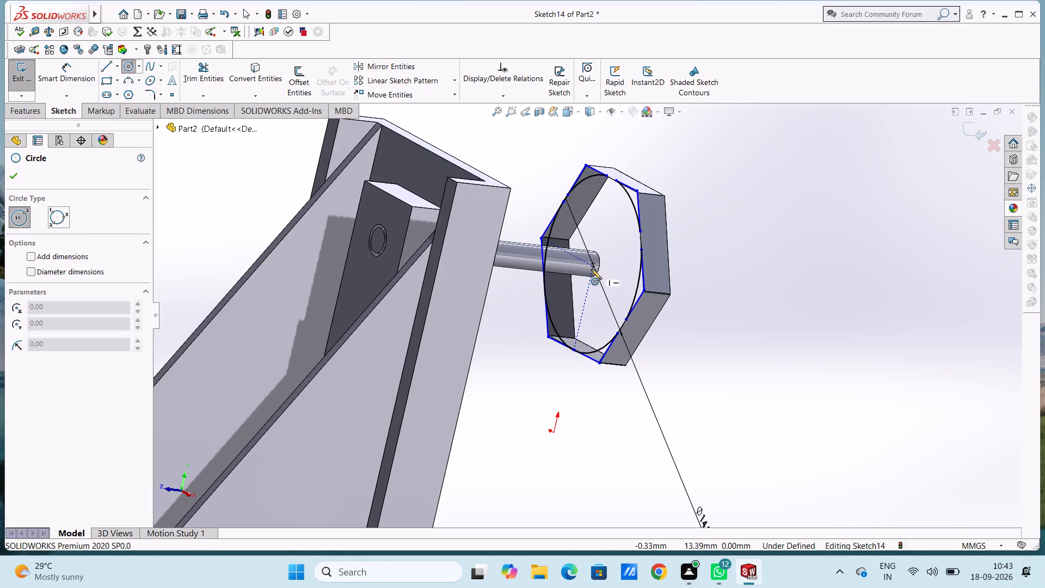
pyautogui.click(591, 266)
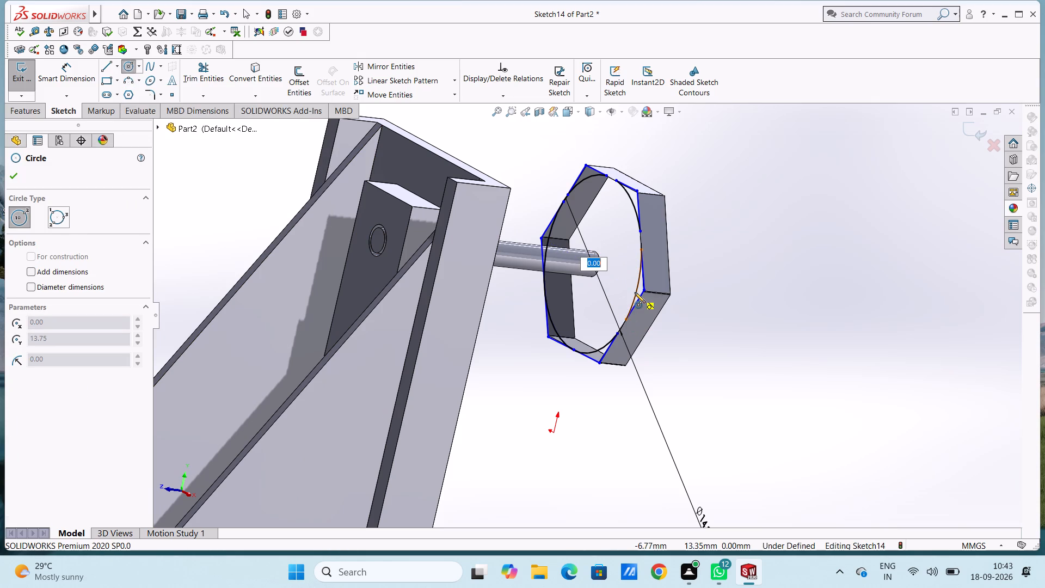
pyautogui.press('7')
pyautogui.press('Return')
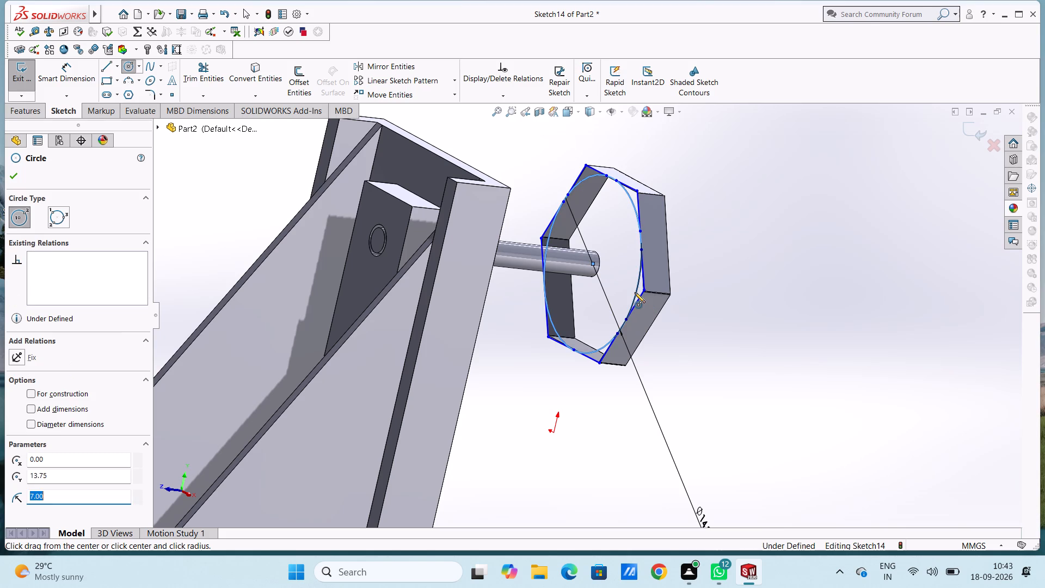
pyautogui.press('Escape')
pyautogui.press('Escape')
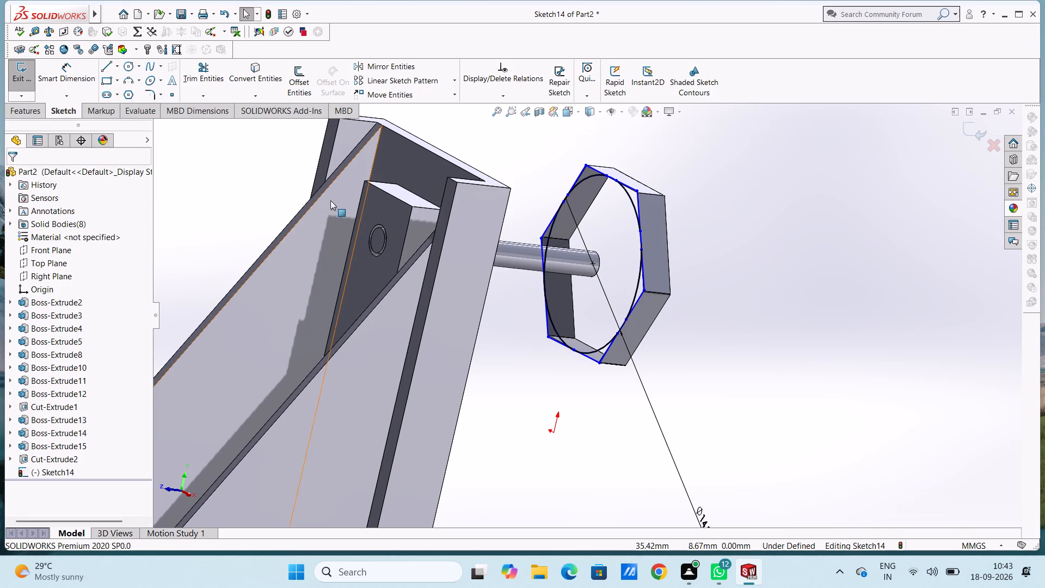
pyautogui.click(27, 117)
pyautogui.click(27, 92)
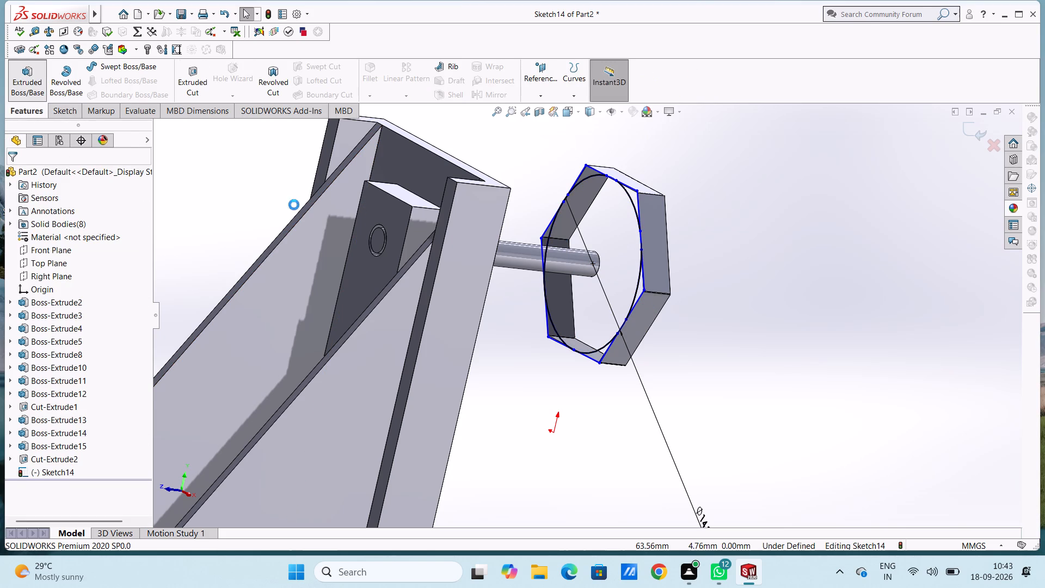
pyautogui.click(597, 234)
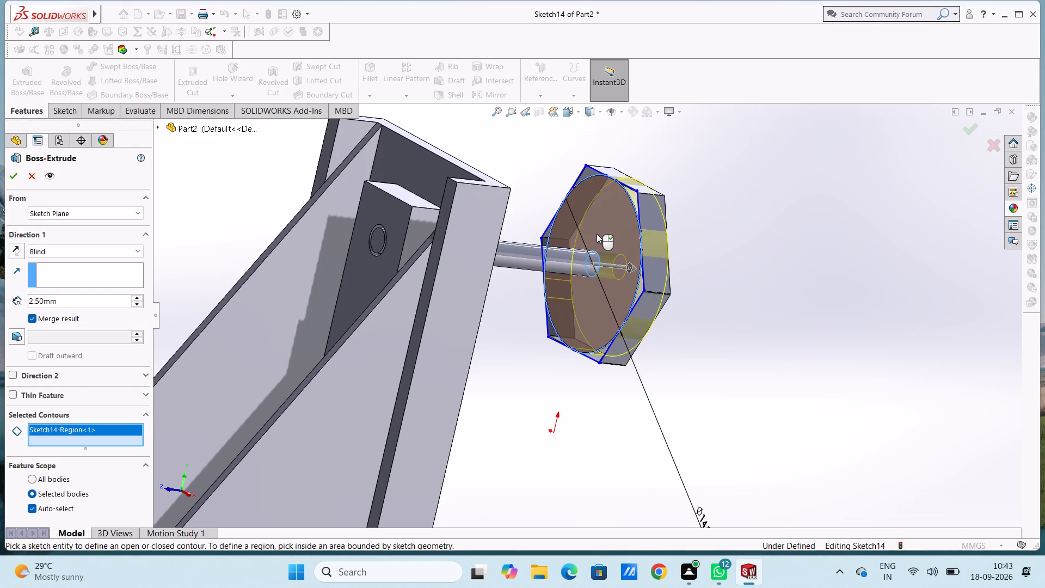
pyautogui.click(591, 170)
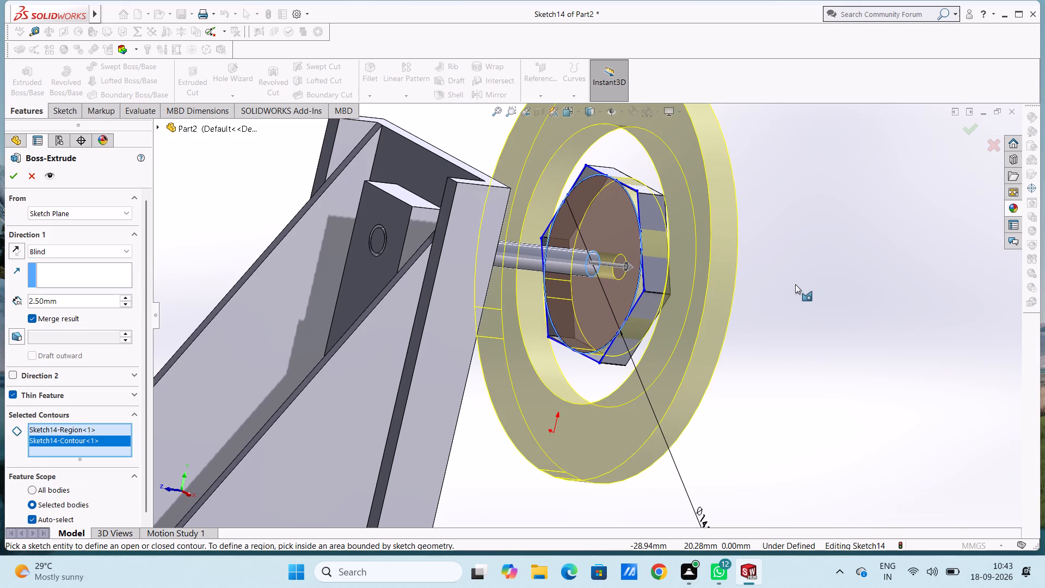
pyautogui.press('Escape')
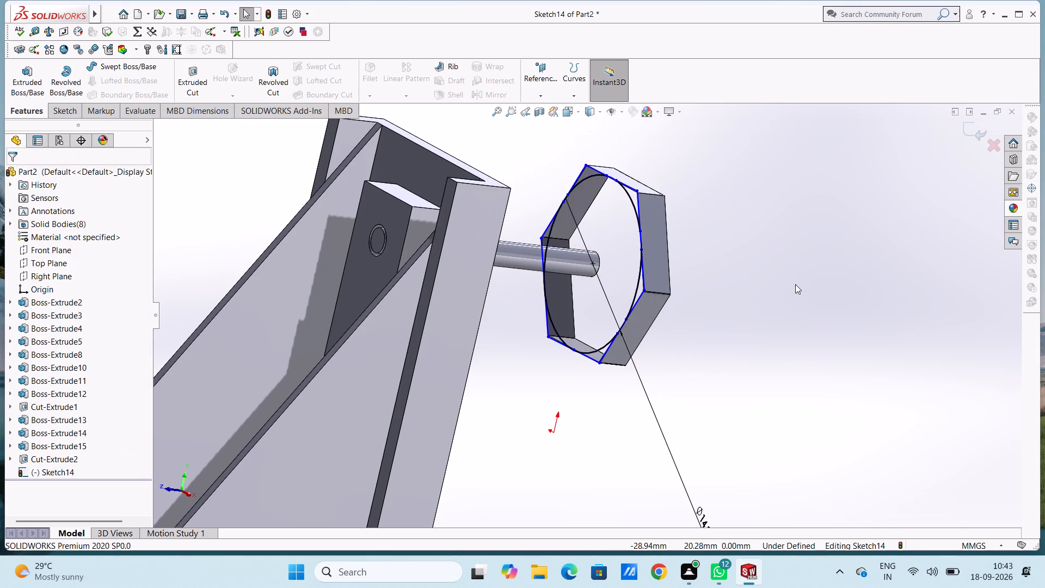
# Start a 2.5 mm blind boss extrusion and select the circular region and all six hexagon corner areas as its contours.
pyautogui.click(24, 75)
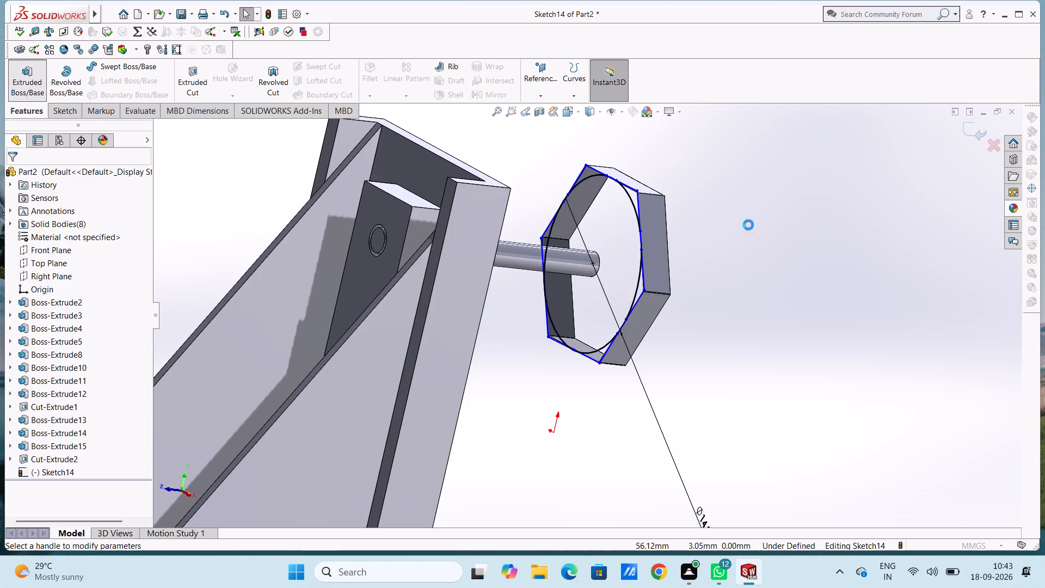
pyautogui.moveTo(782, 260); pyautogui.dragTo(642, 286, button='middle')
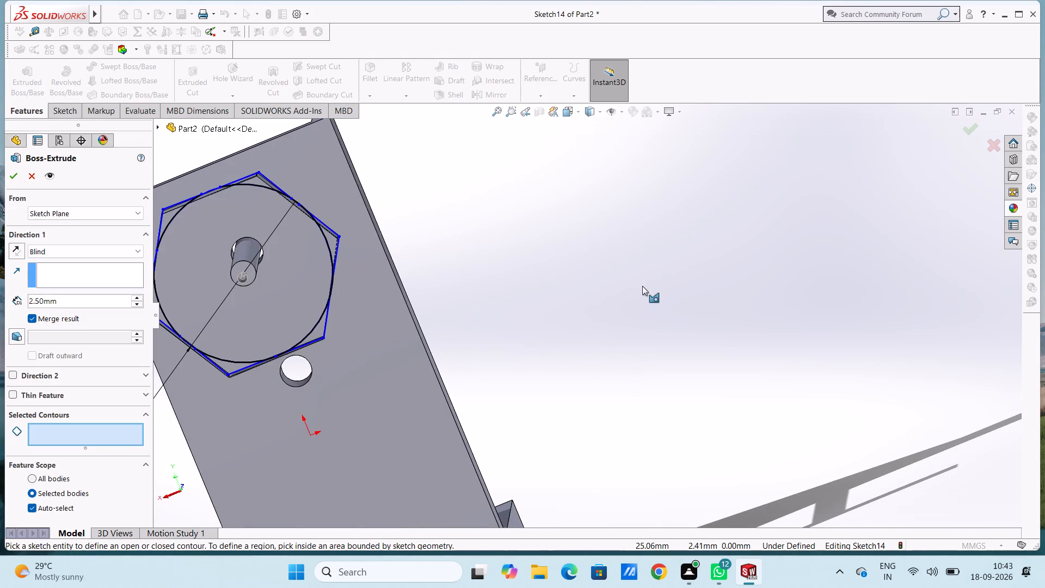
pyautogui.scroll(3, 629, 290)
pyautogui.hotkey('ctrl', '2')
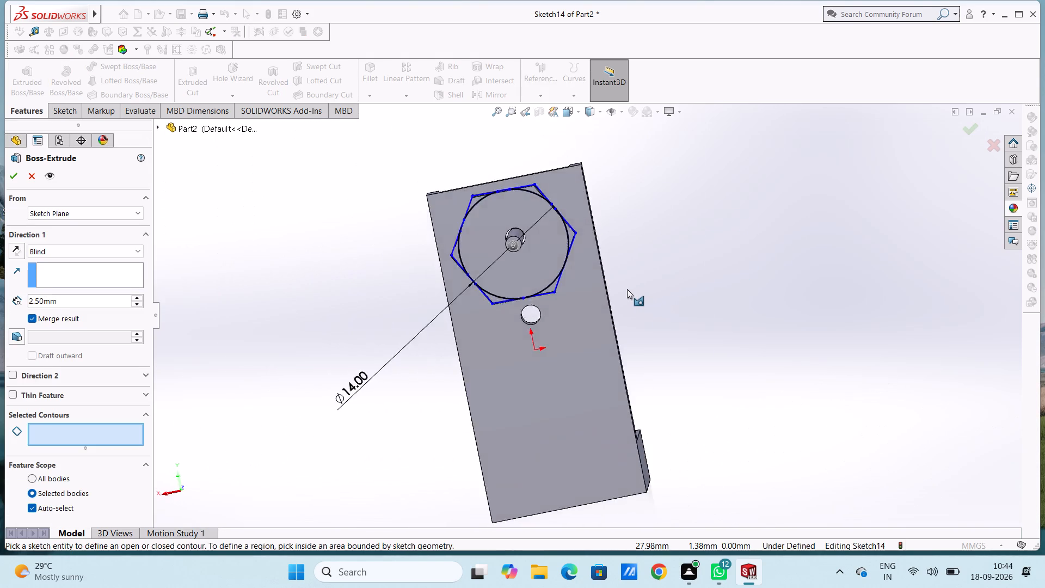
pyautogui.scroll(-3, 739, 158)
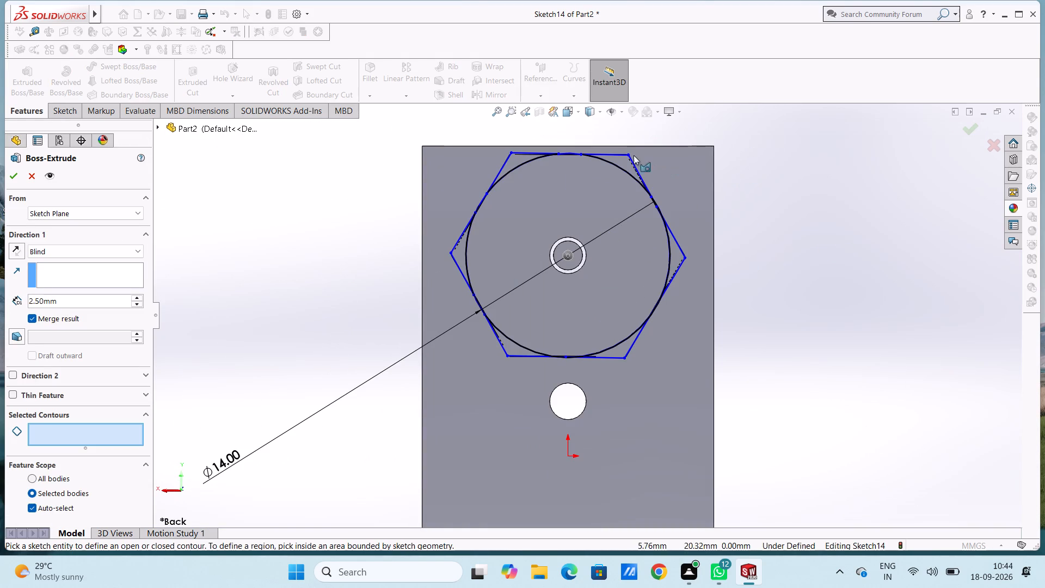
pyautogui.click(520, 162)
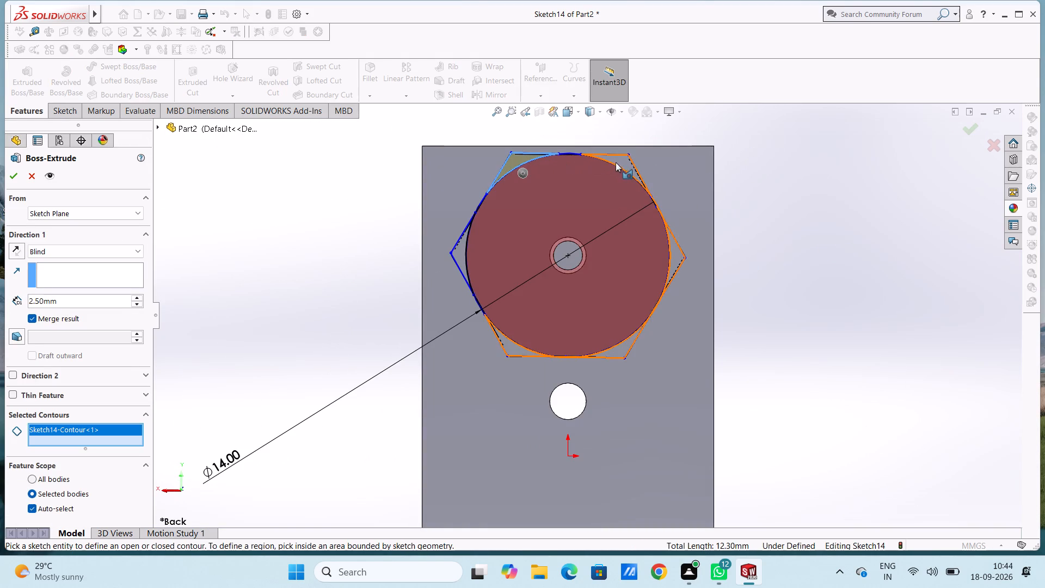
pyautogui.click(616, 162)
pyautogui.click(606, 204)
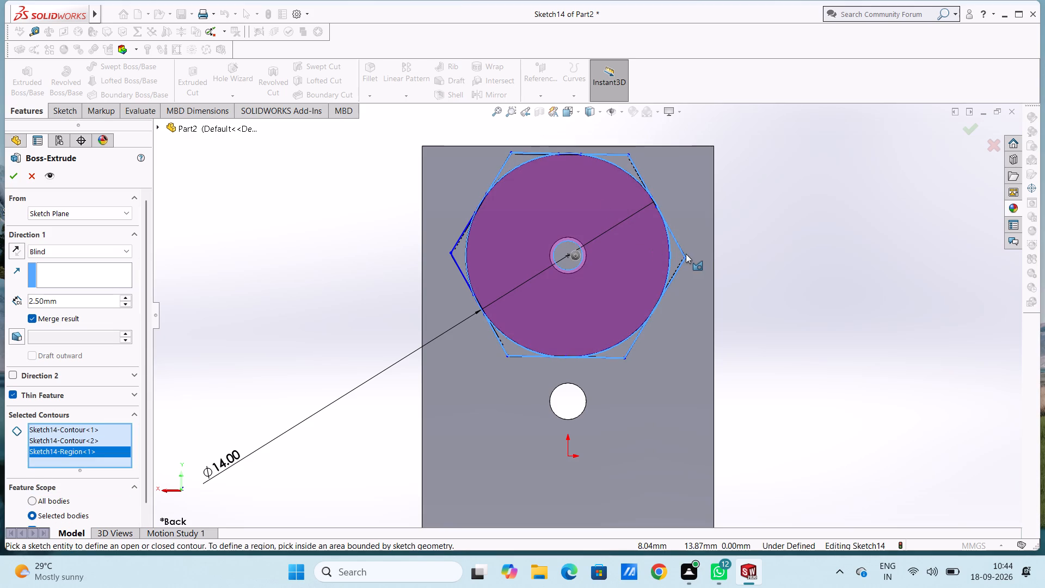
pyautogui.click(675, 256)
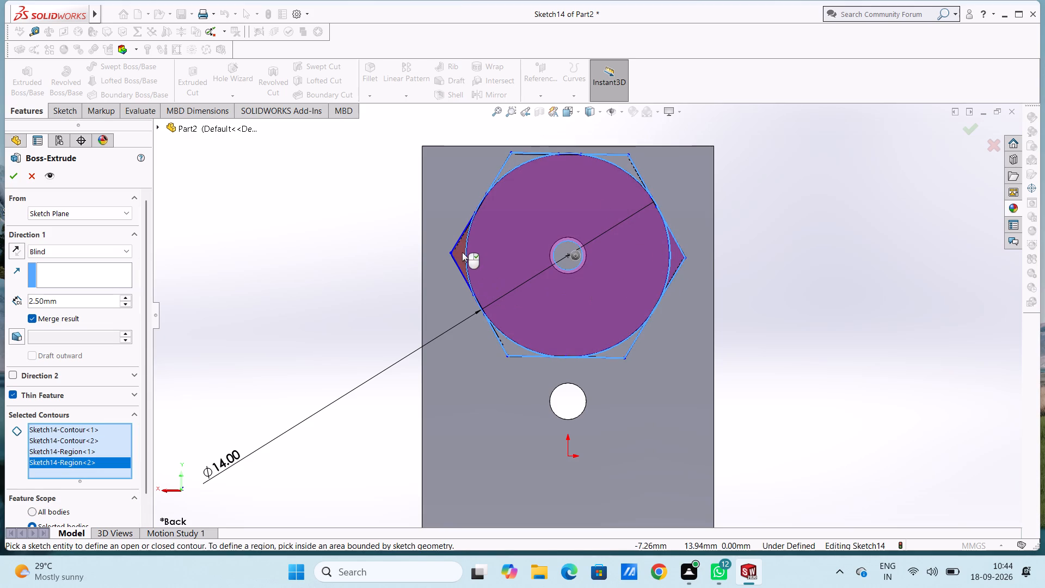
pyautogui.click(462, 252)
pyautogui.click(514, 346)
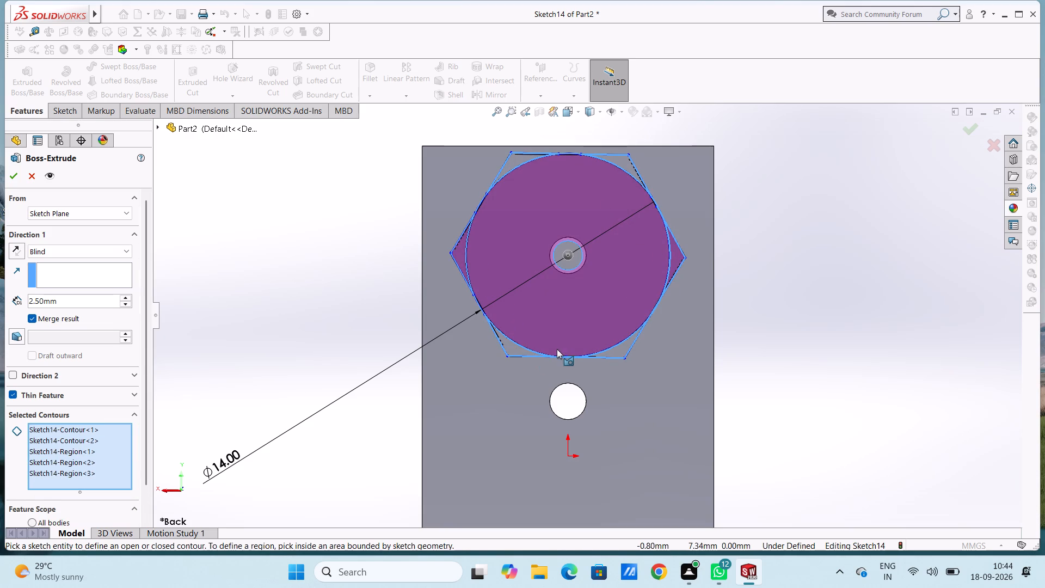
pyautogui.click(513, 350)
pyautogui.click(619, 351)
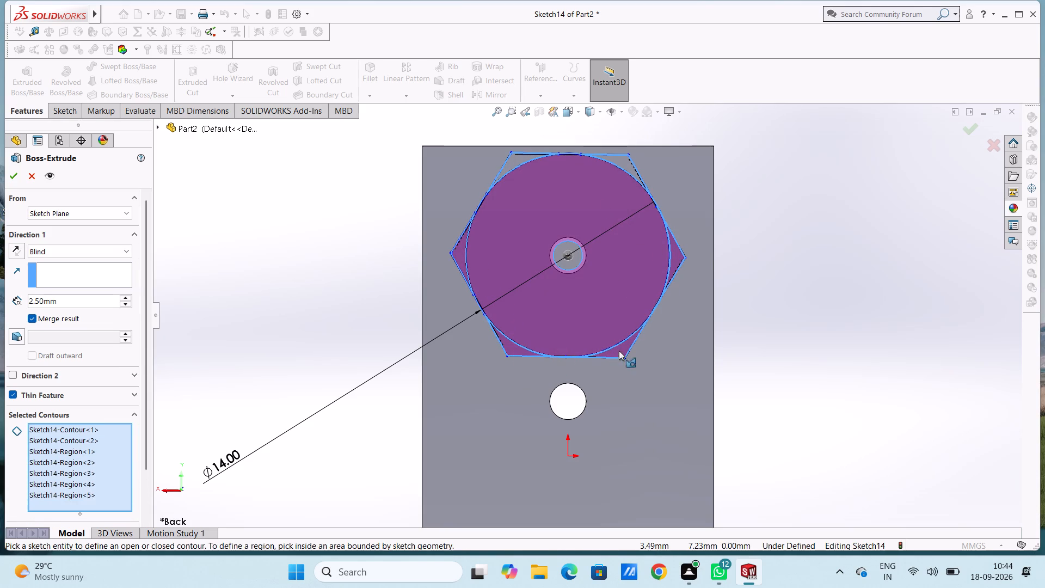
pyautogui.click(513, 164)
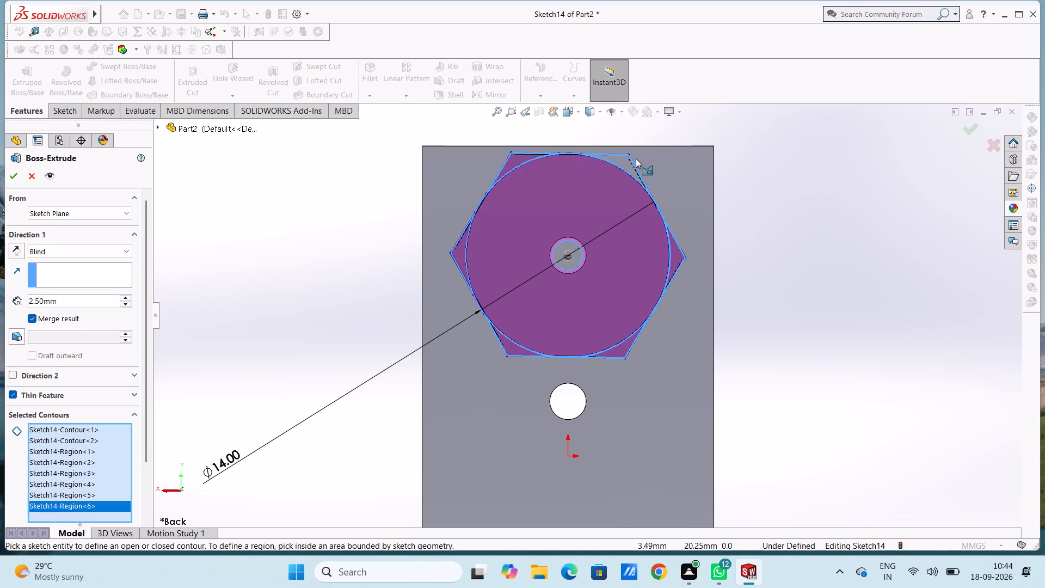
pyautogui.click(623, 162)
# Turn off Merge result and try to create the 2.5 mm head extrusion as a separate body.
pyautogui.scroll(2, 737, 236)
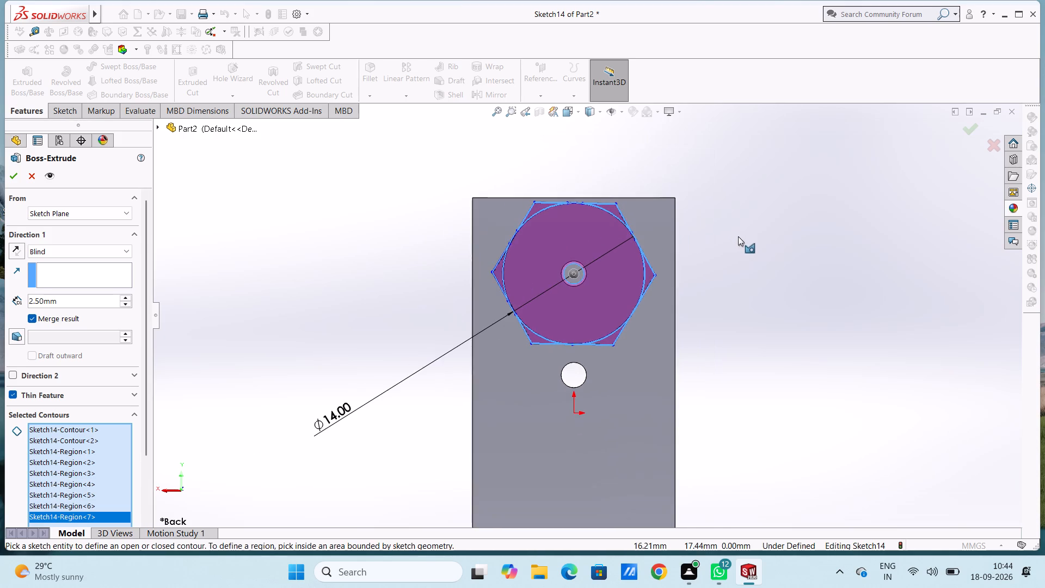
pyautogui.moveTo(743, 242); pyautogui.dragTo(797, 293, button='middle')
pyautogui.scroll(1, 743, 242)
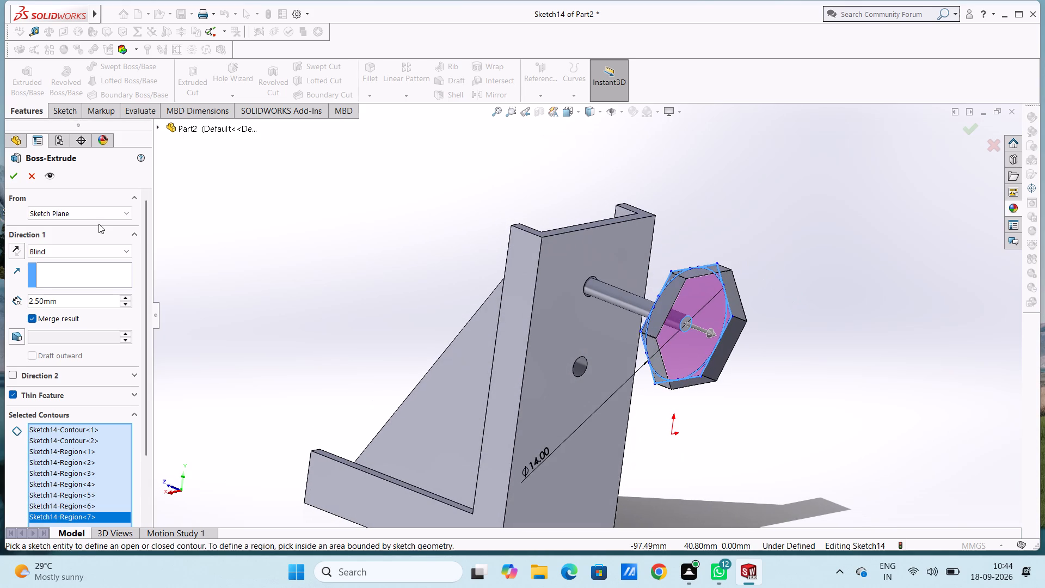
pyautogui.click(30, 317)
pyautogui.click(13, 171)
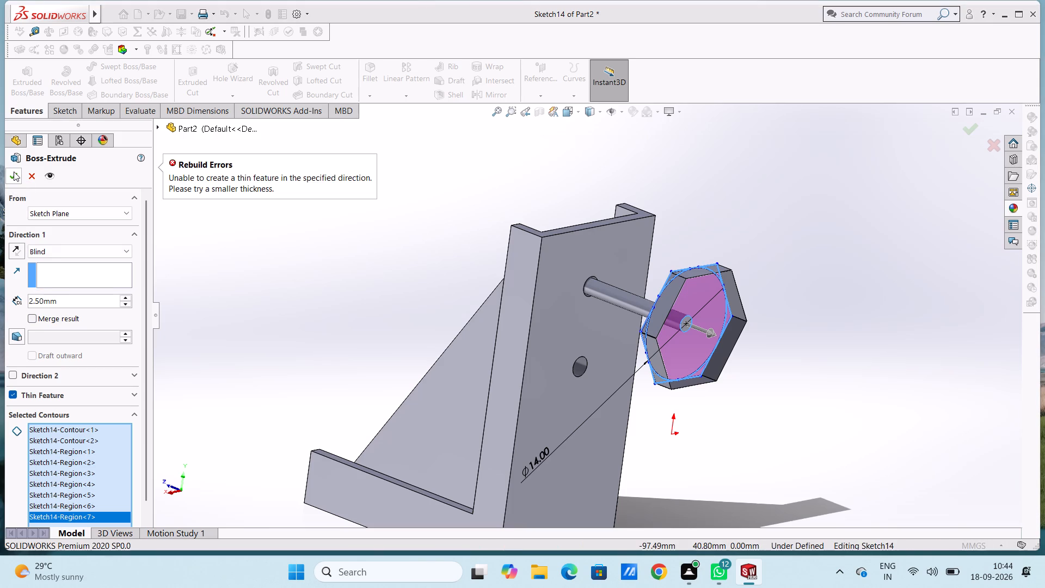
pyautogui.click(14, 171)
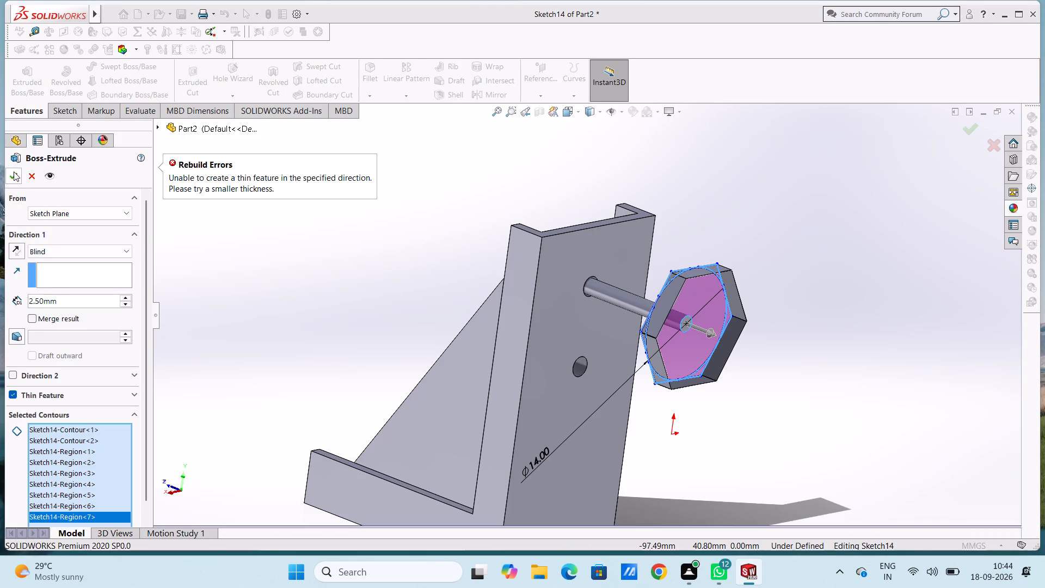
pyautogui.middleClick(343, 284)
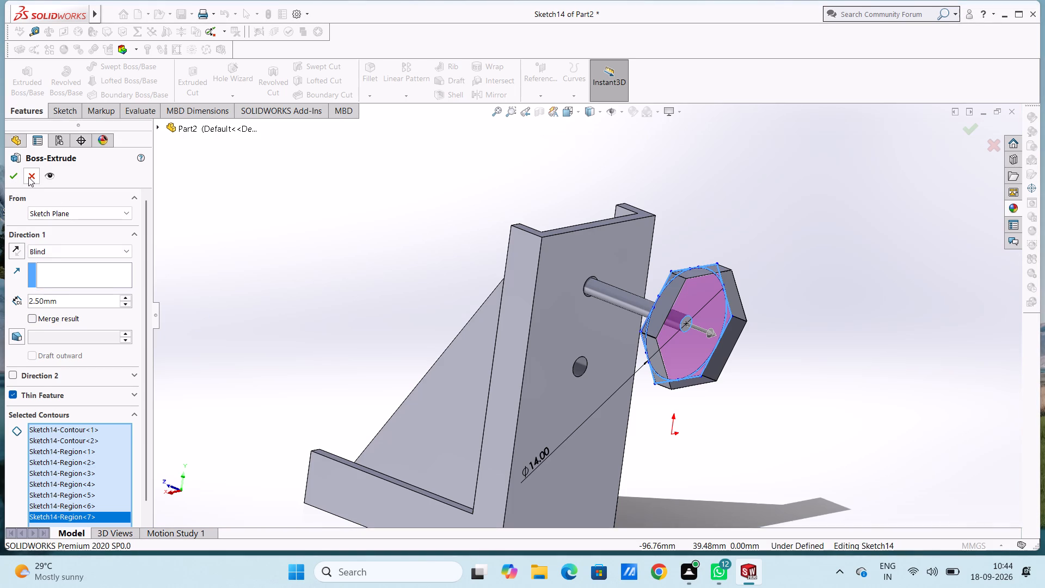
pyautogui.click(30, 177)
# Extrude the circular region and all six hexagon corner areas 2.5 mm blind, with Merge result off, to form the rod's head.
pyautogui.click(24, 74)
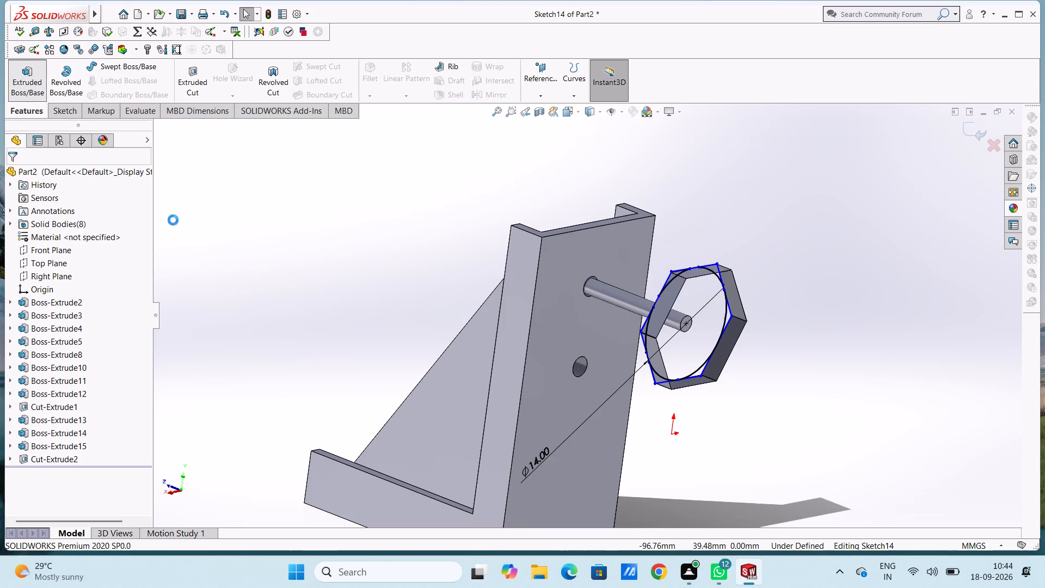
pyautogui.moveTo(317, 253); pyautogui.dragTo(268, 206, button='middle')
pyautogui.click(519, 225)
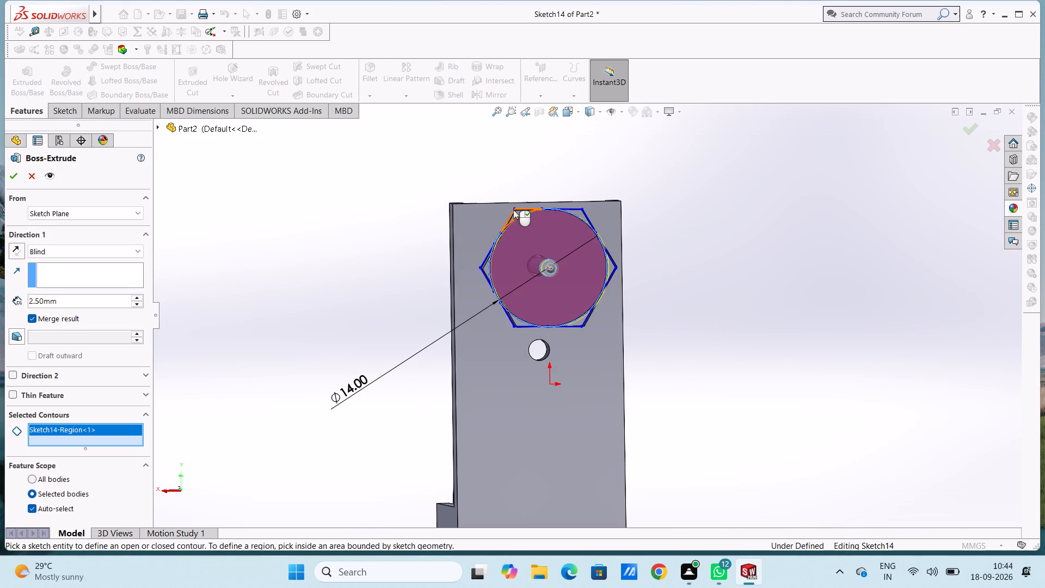
pyautogui.click(519, 213)
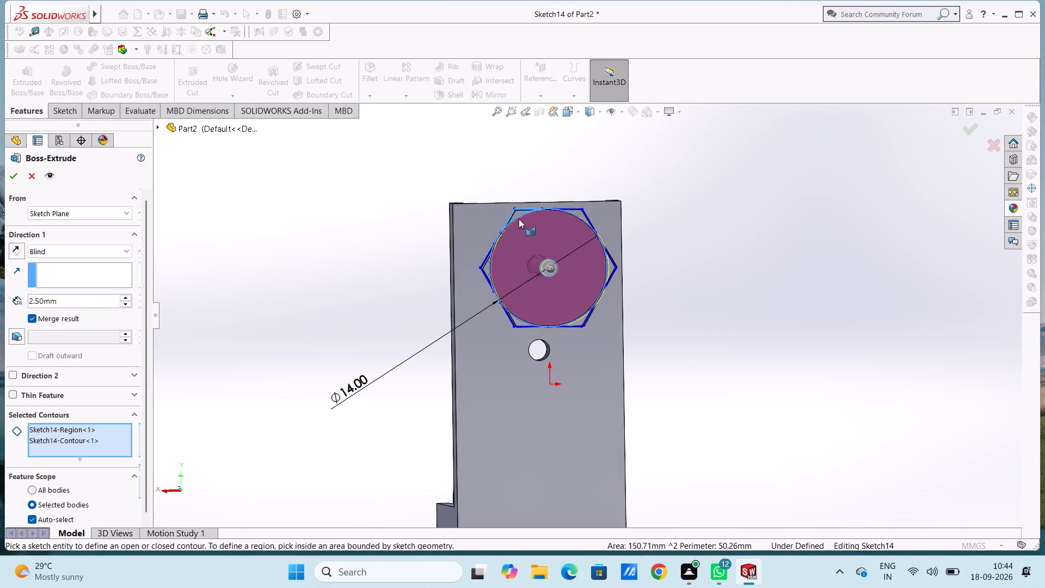
pyautogui.click(487, 270)
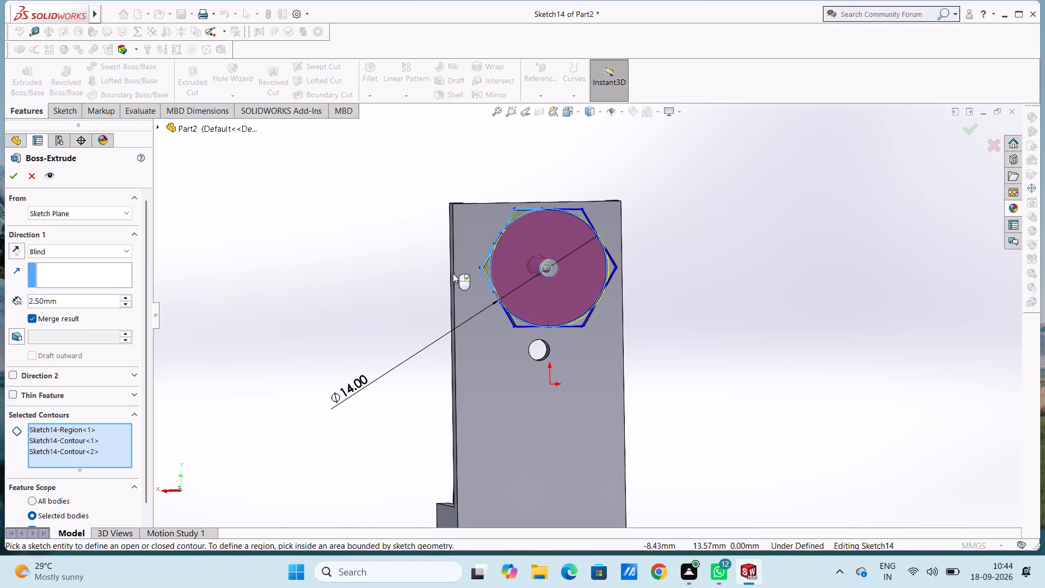
pyautogui.click(31, 318)
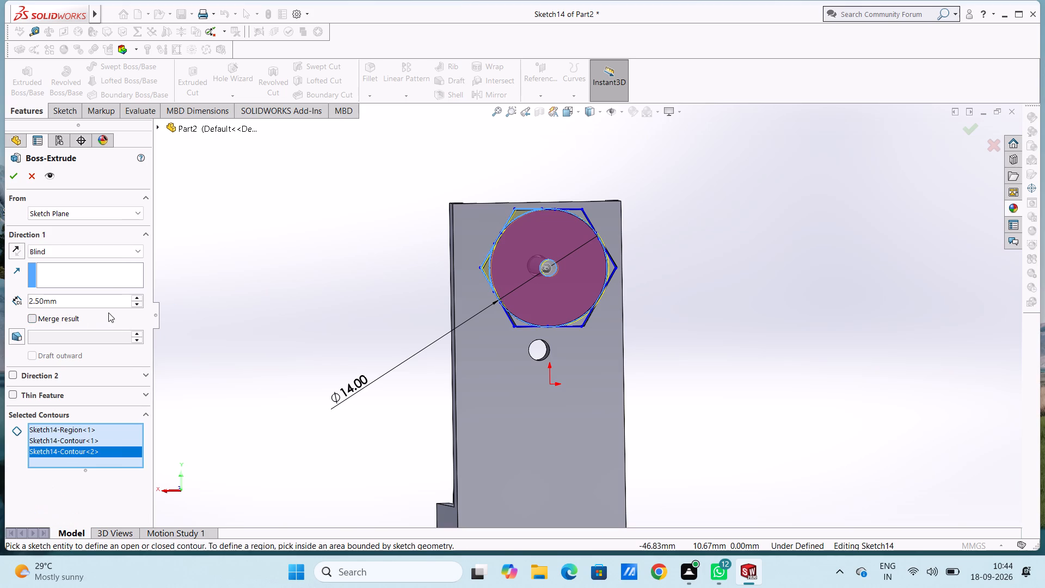
pyautogui.moveTo(648, 211); pyautogui.dragTo(616, 222, button='middle')
pyautogui.scroll(-5, 476, 257)
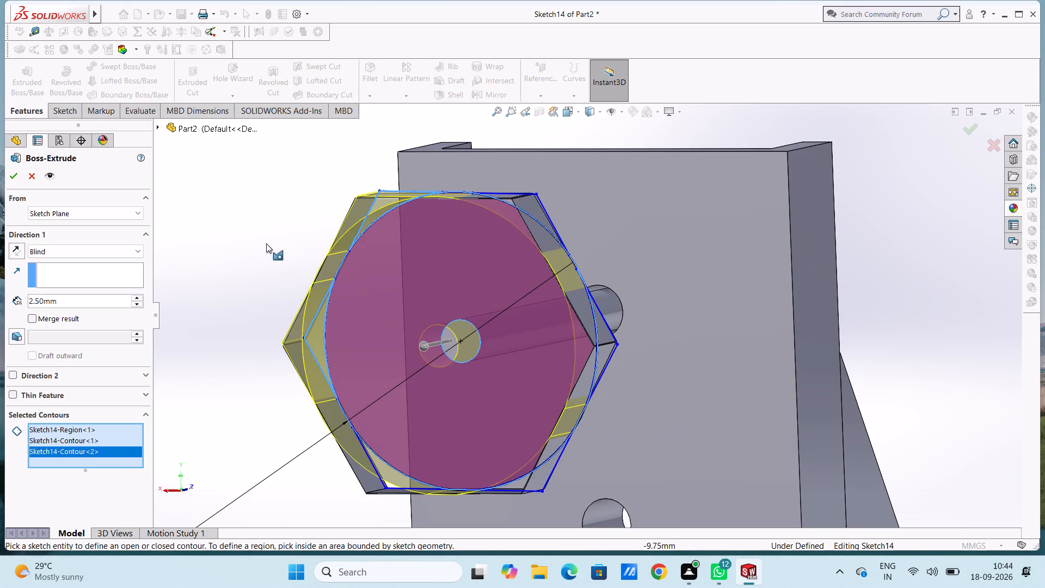
pyautogui.moveTo(266, 243); pyautogui.dragTo(294, 224, button='middle')
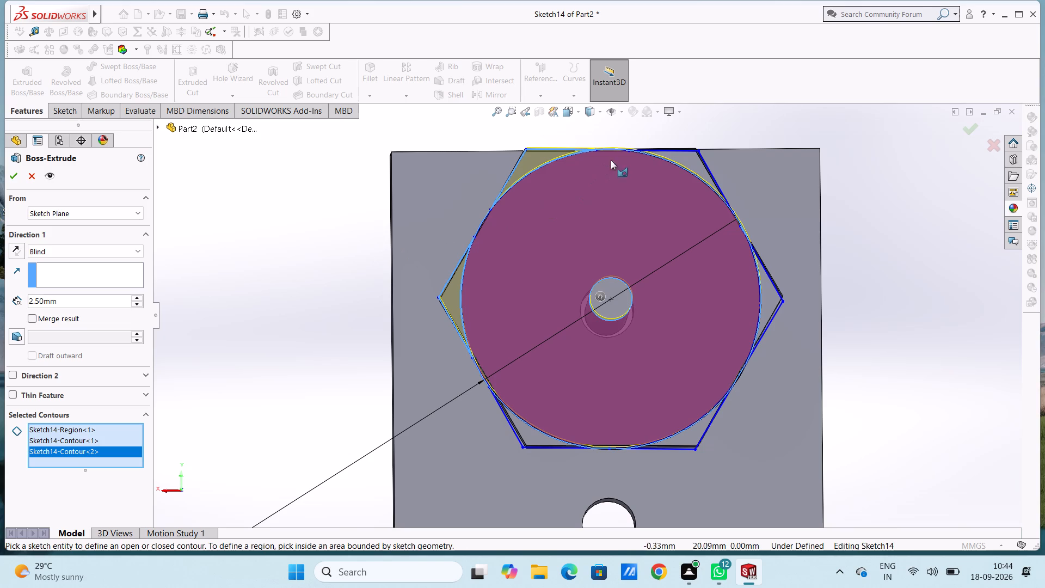
pyautogui.click(680, 160)
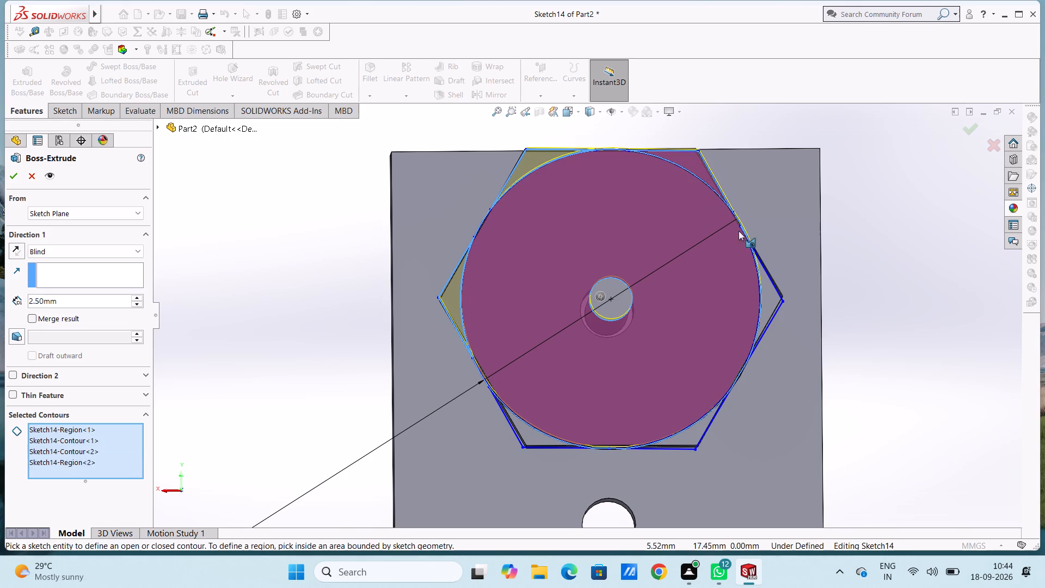
pyautogui.click(769, 291)
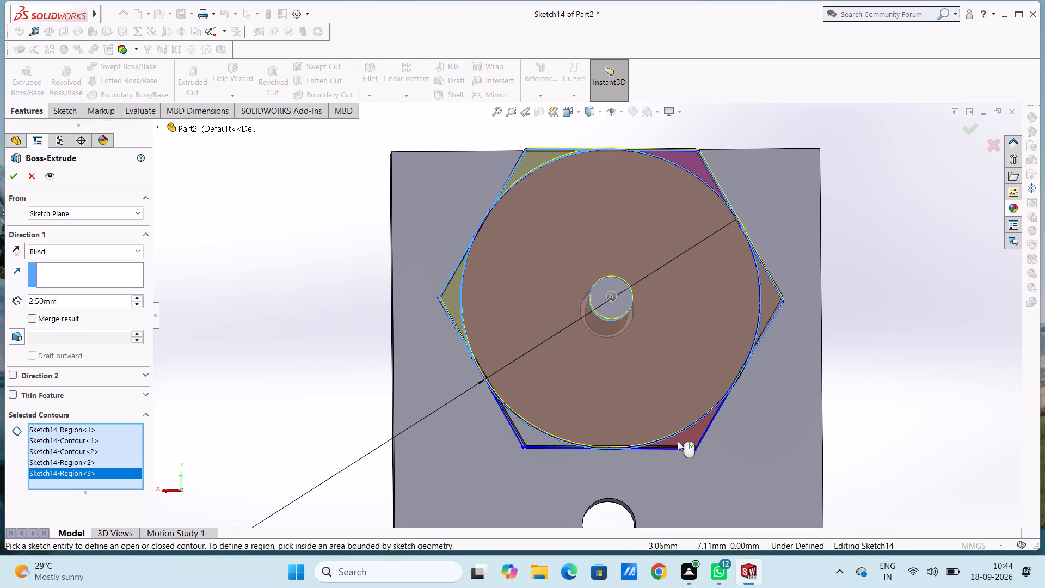
pyautogui.click(678, 441)
pyautogui.click(530, 438)
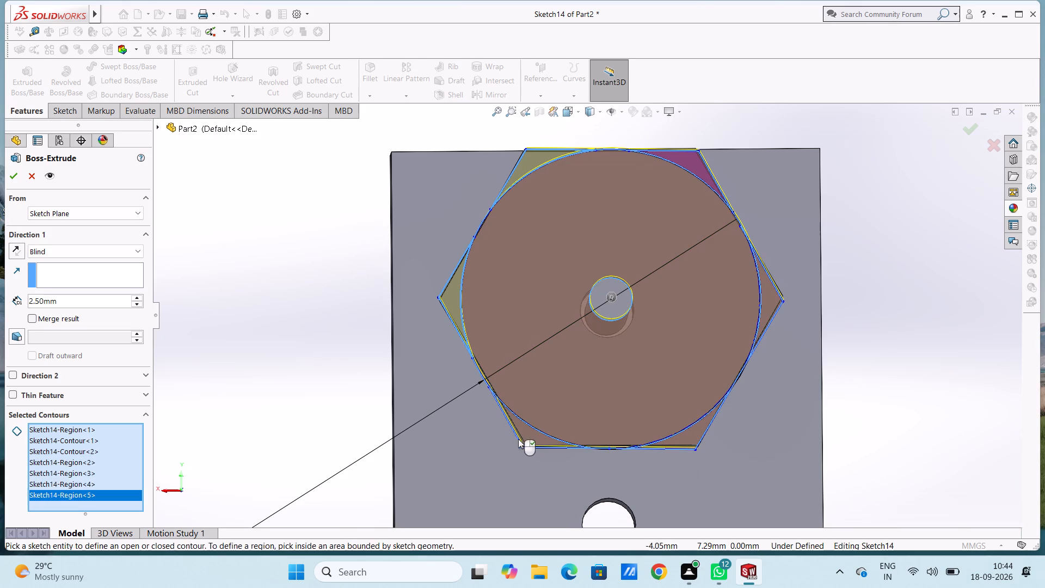
pyautogui.click(11, 178)
pyautogui.click(246, 244)
# Start a sketch on the rod's end face inside the hexagonal head and draw a concentric circle of radius 2 mm.
pyautogui.moveTo(253, 224); pyautogui.dragTo(273, 247, button='middle')
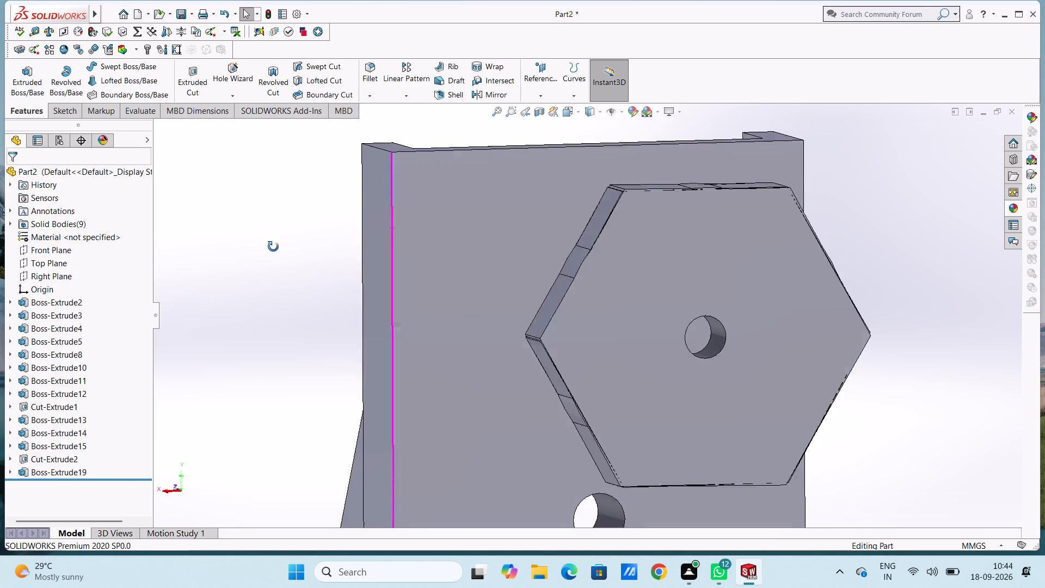
pyautogui.moveTo(273, 247); pyautogui.dragTo(275, 248, button='middle')
pyautogui.hotkey('ctrl', '2')
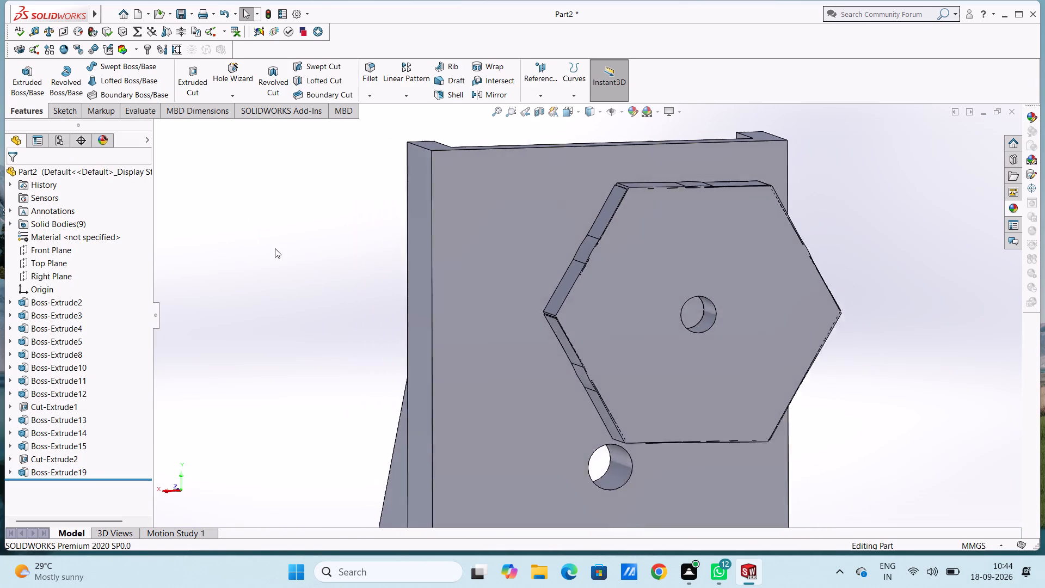
pyautogui.scroll(-2, 616, 180)
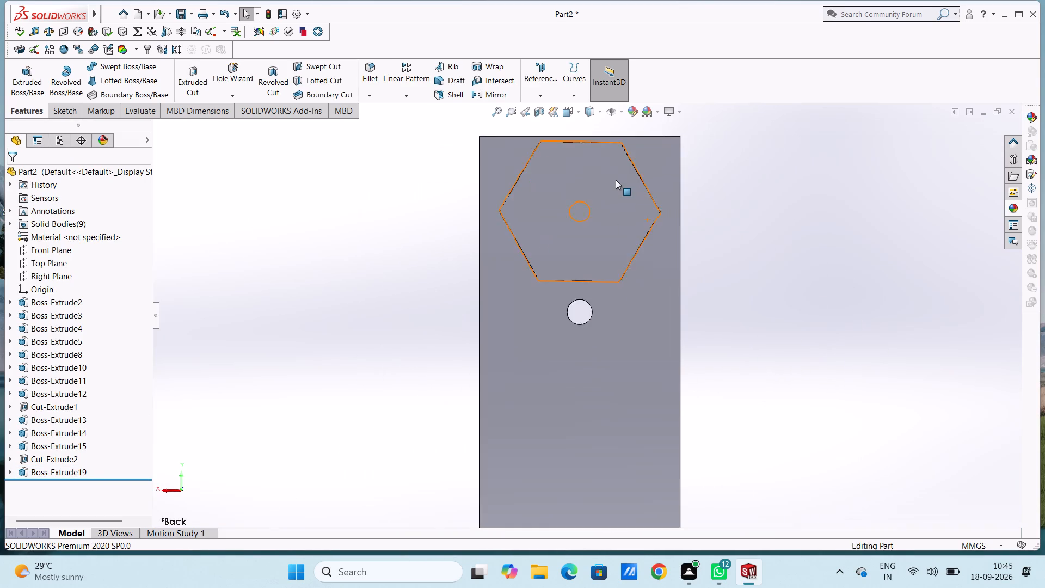
pyautogui.scroll(-3, 616, 180)
pyautogui.click(525, 284)
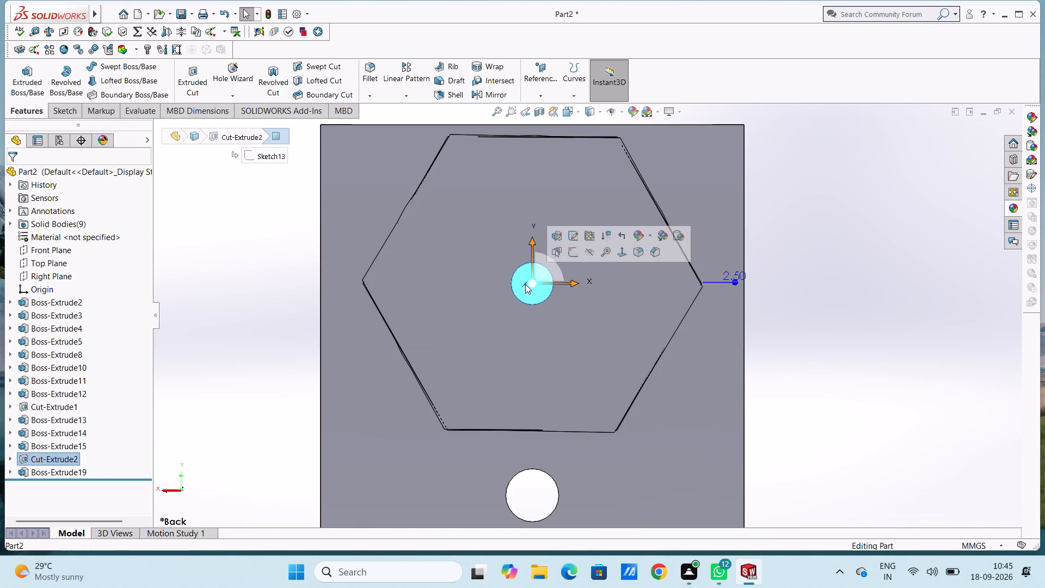
pyautogui.click(574, 254)
pyautogui.click(232, 265)
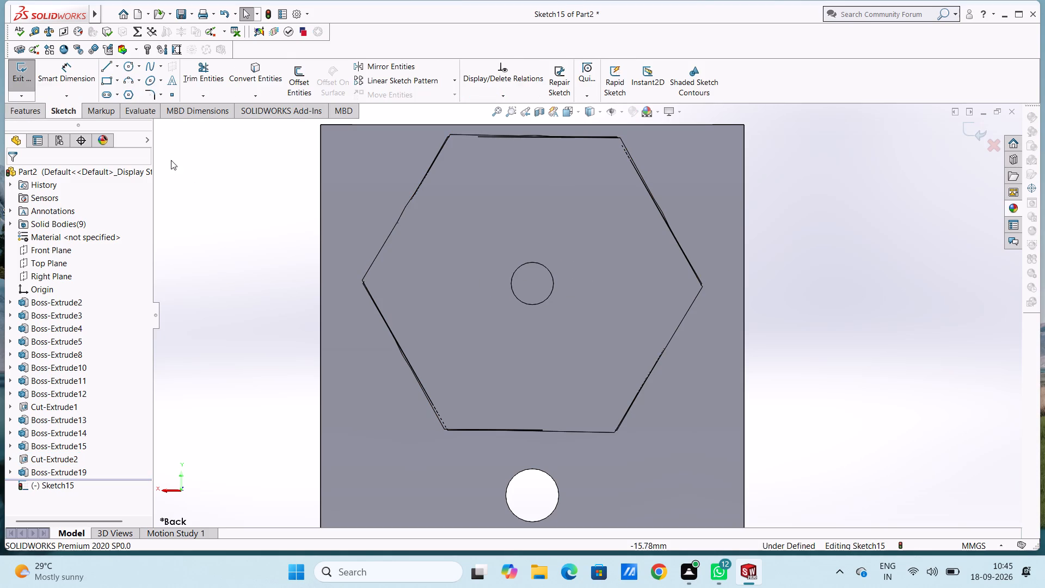
pyautogui.click(126, 68)
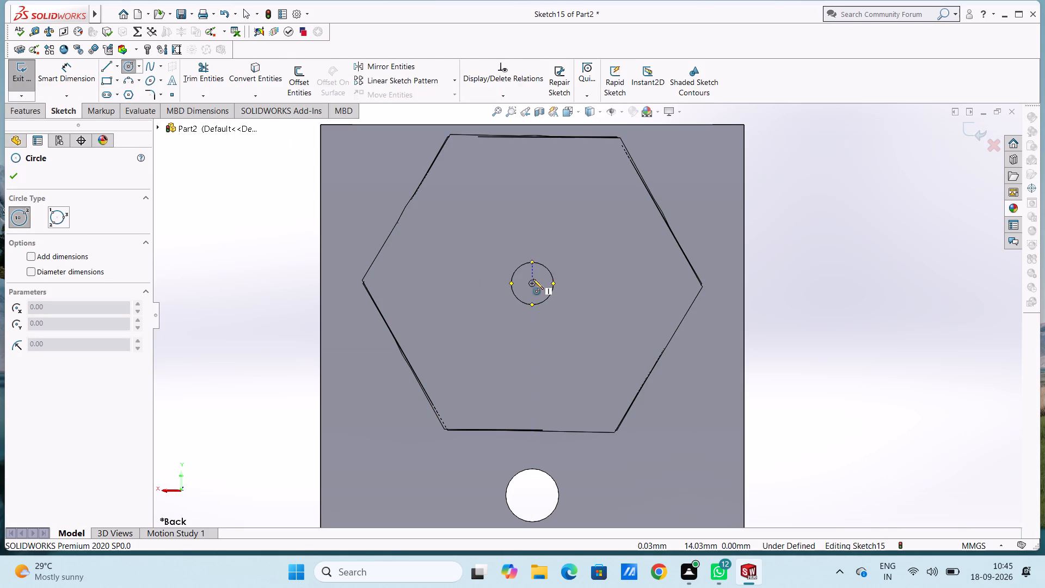
pyautogui.click(530, 283)
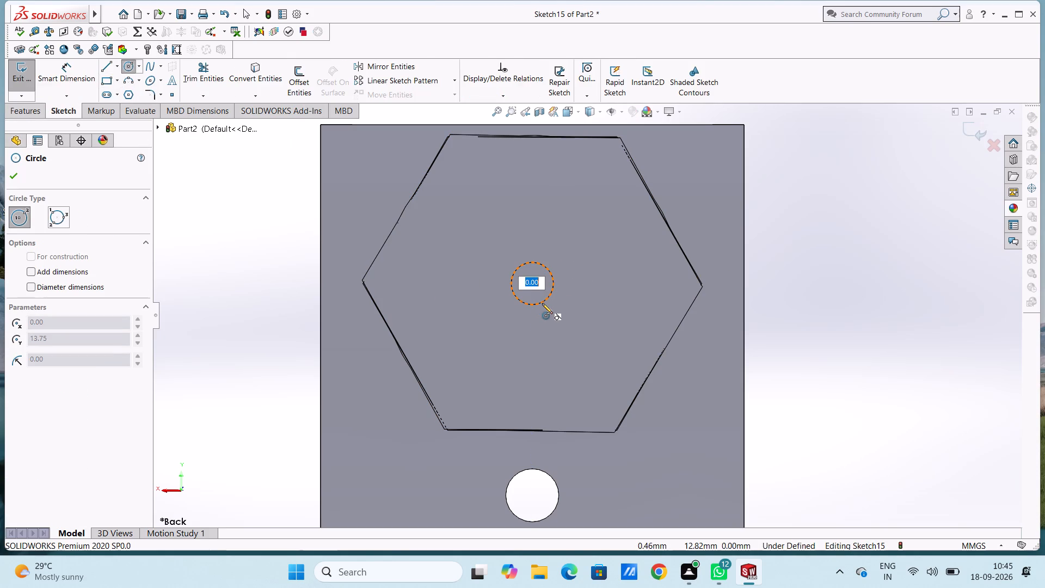
pyautogui.press('2')
pyautogui.press('Return')
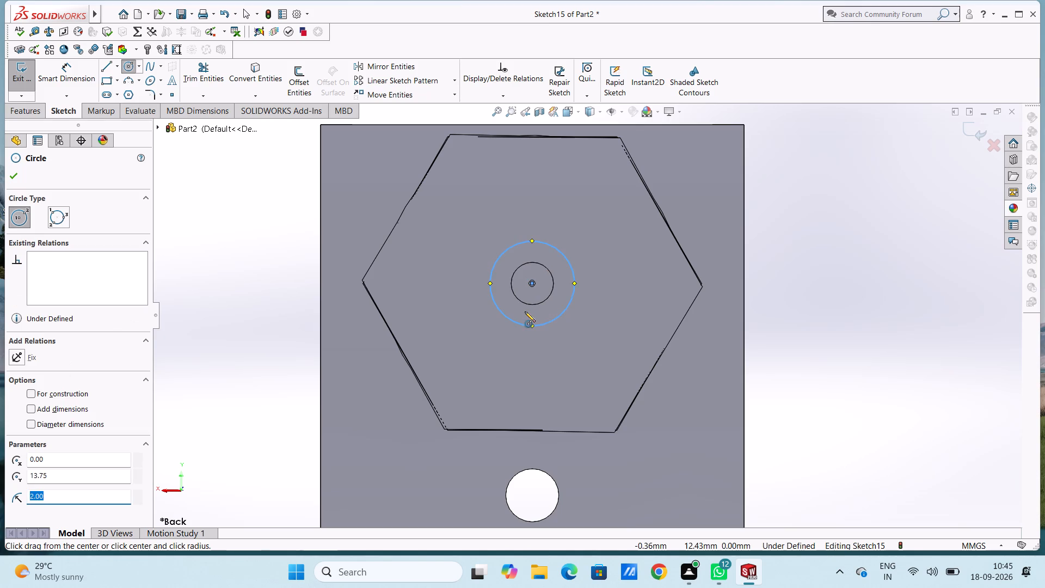
# Draw a concentric circle of radius 1 mm matching the rod's edge and delete the larger 2 mm radius circle.
pyautogui.click(532, 283)
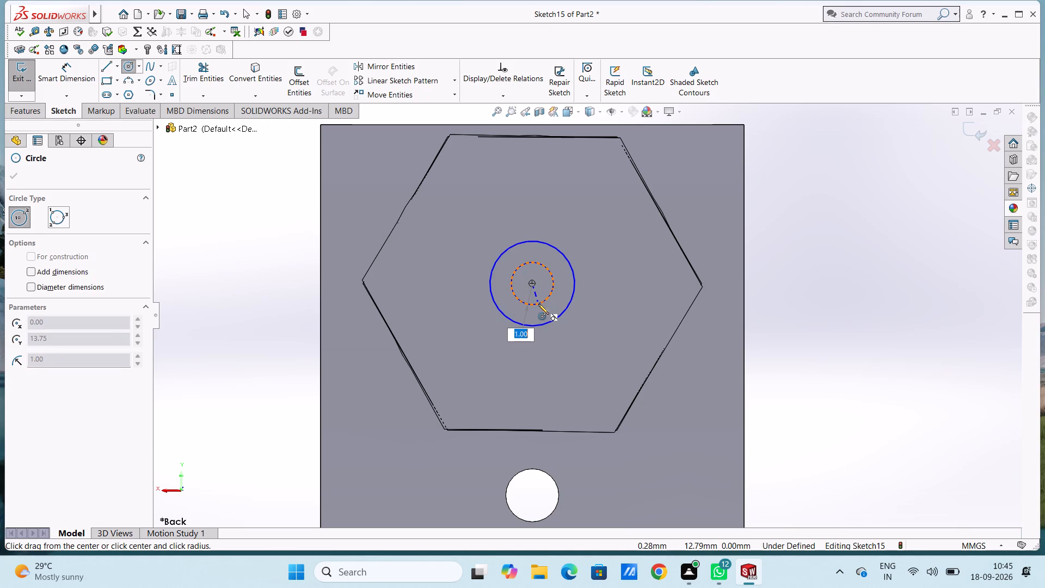
pyautogui.click(538, 304)
pyautogui.press('Escape')
pyautogui.press('Escape')
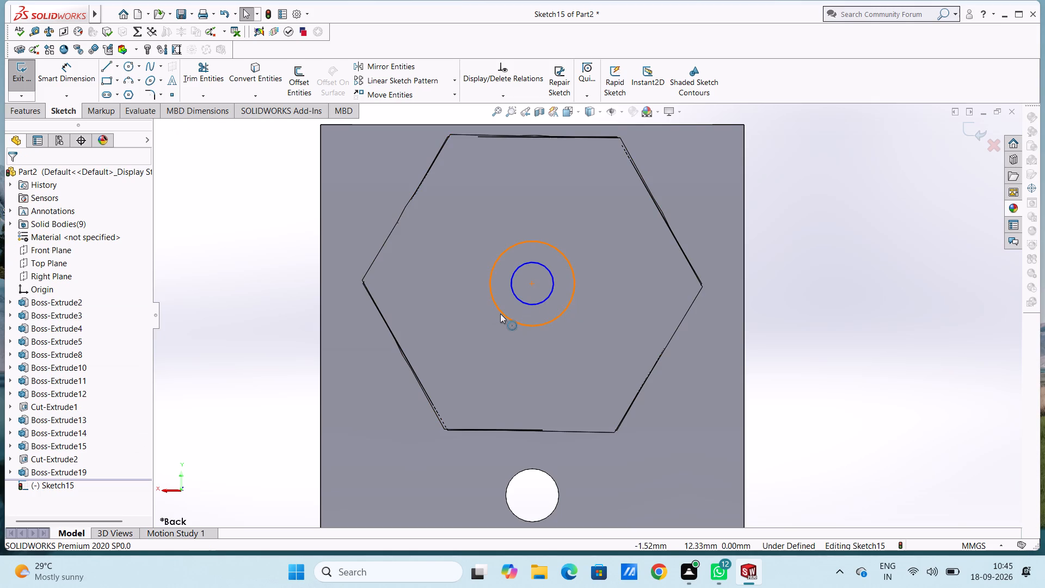
pyautogui.click(500, 314)
pyautogui.press('Delete')
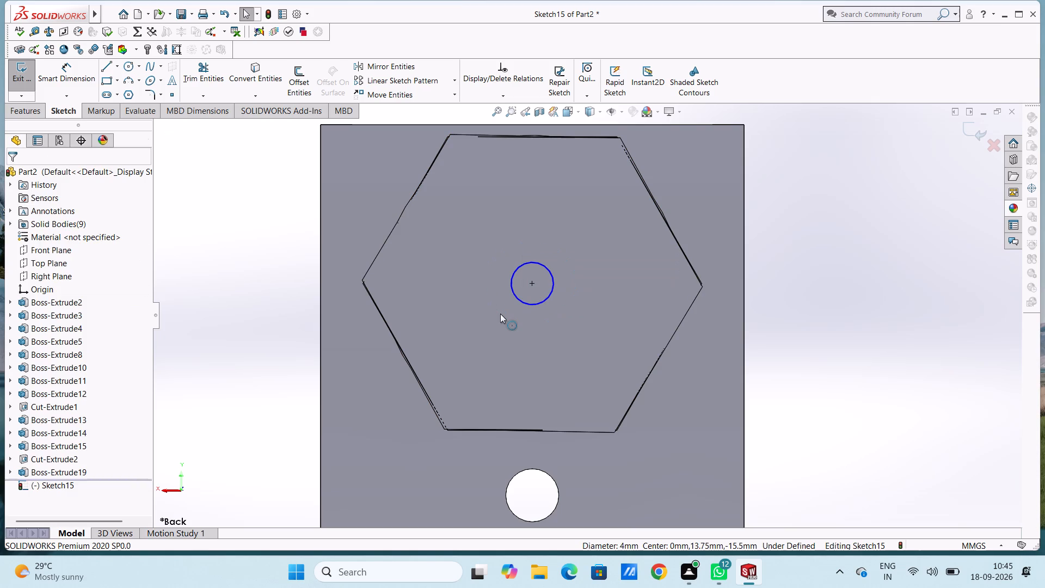
# Dimension the remaining circle's diameter at 2 mm.
pyautogui.click(55, 78)
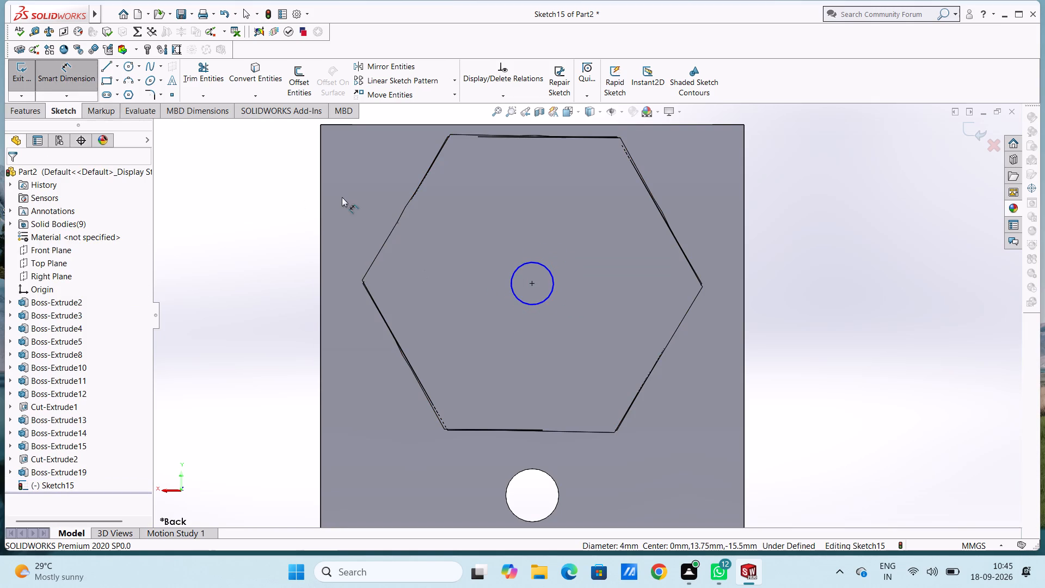
pyautogui.click(542, 304)
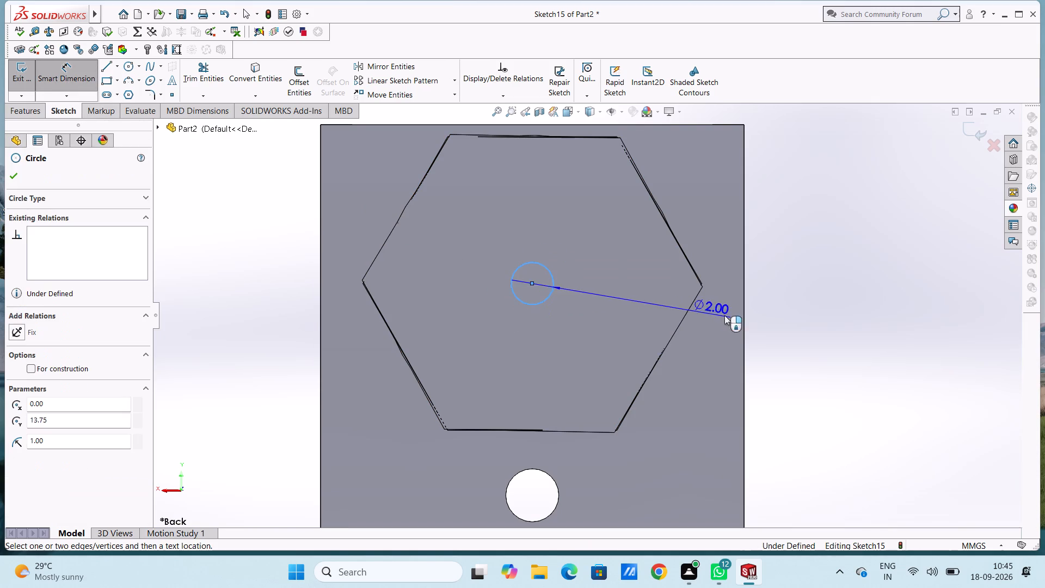
pyautogui.click(766, 334)
pyautogui.click(718, 322)
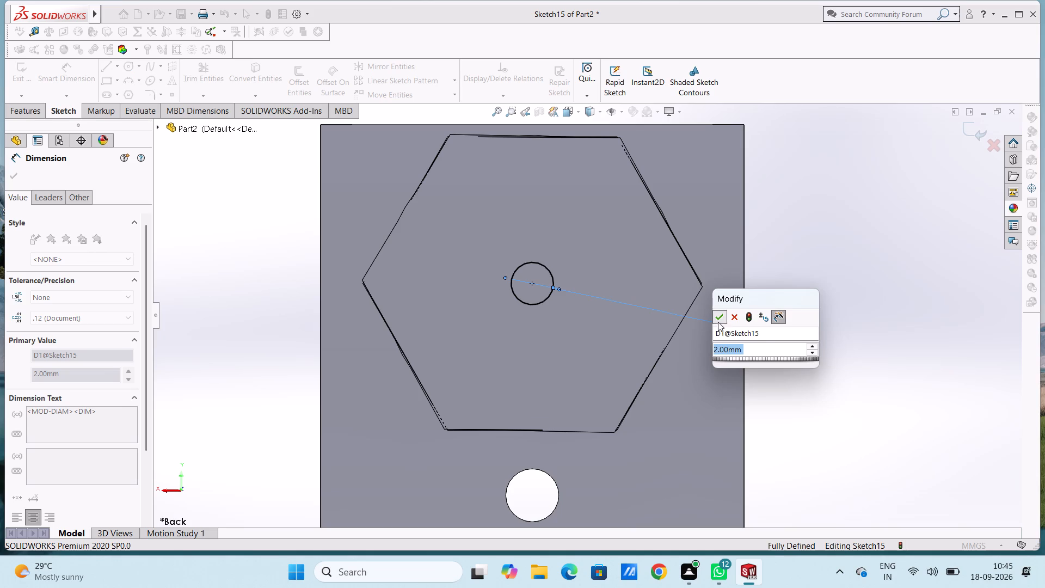
pyautogui.click(800, 215)
# Extrude the circle 2.7 mm blind through the head's centre hole, keeping Merge result on.
pyautogui.scroll(2, 780, 254)
pyautogui.moveTo(790, 268); pyautogui.dragTo(794, 272, button='middle')
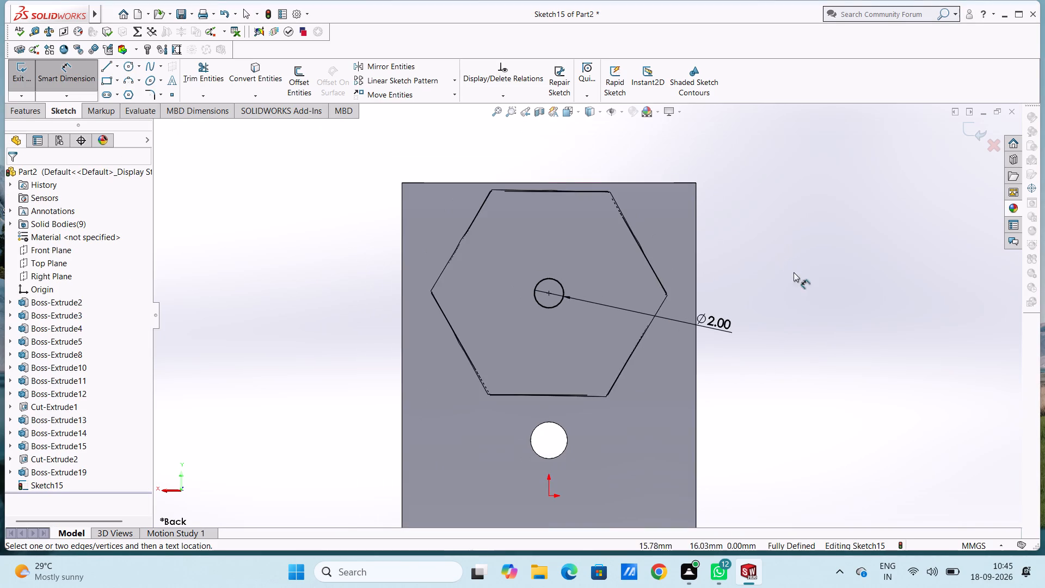
pyautogui.moveTo(794, 272); pyautogui.dragTo(815, 295, button='middle')
pyautogui.scroll(1, 815, 295)
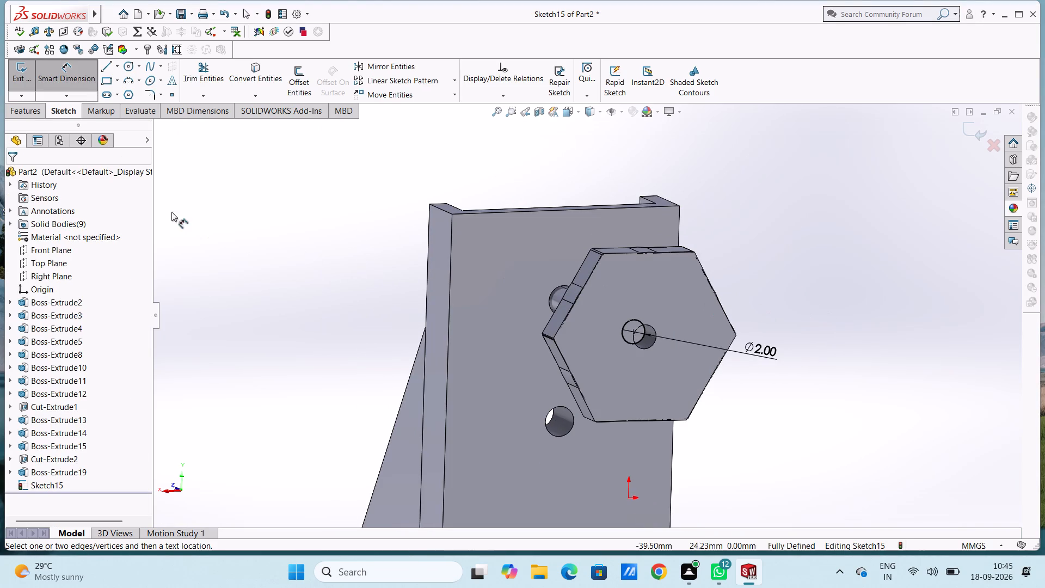
pyautogui.click(22, 114)
pyautogui.click(16, 92)
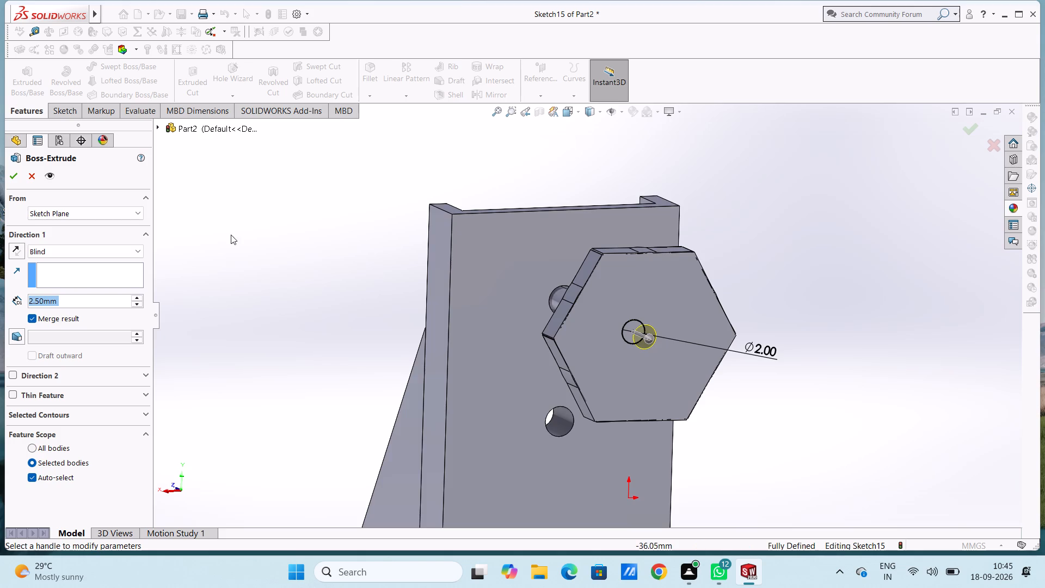
pyautogui.moveTo(237, 234); pyautogui.dragTo(293, 279, button='middle')
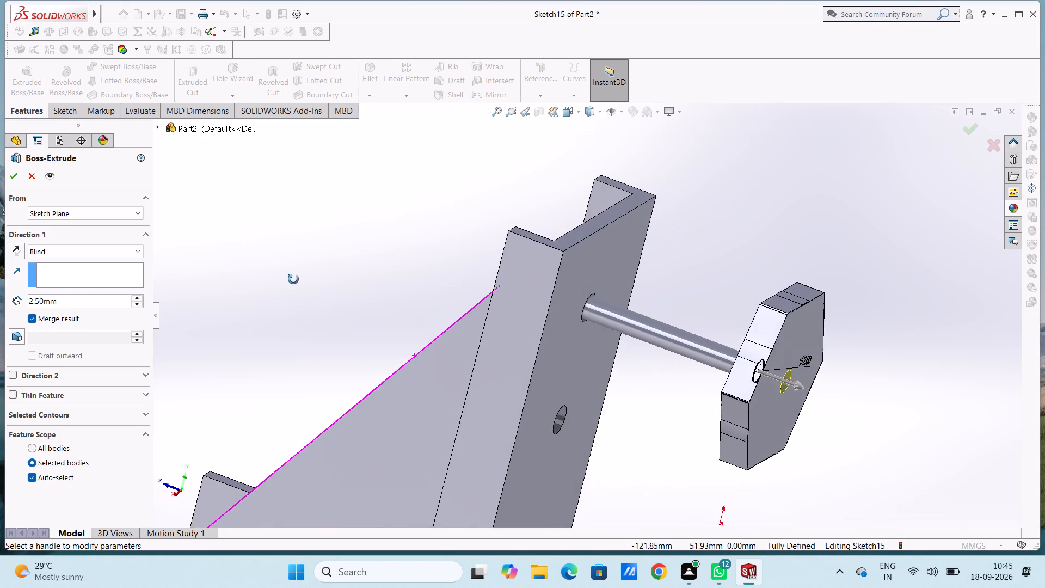
pyautogui.moveTo(293, 279); pyautogui.dragTo(294, 280, button='middle')
pyautogui.doubleClick(111, 297)
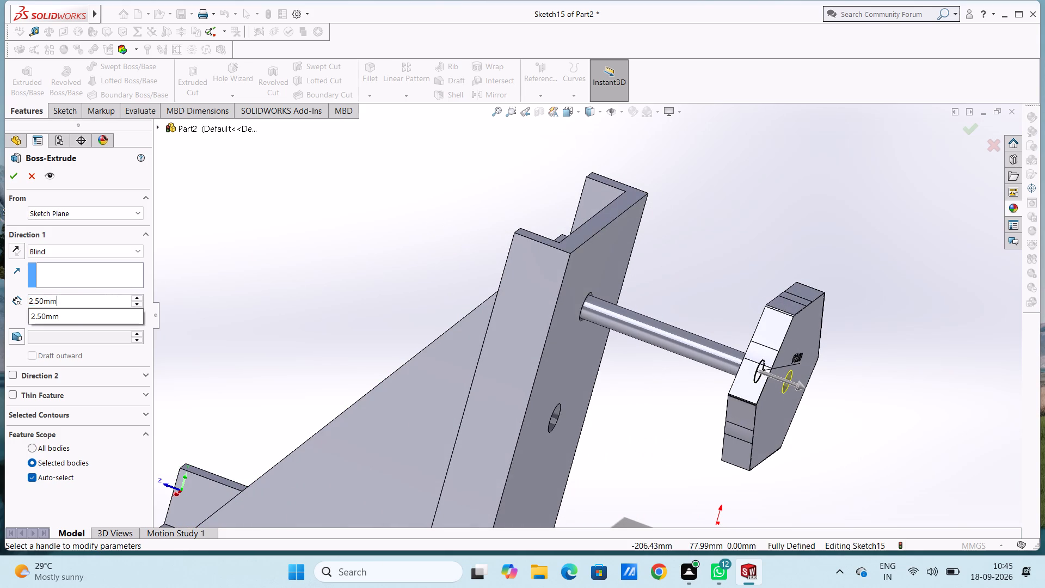
pyautogui.write('2.6')
pyautogui.press('Return')
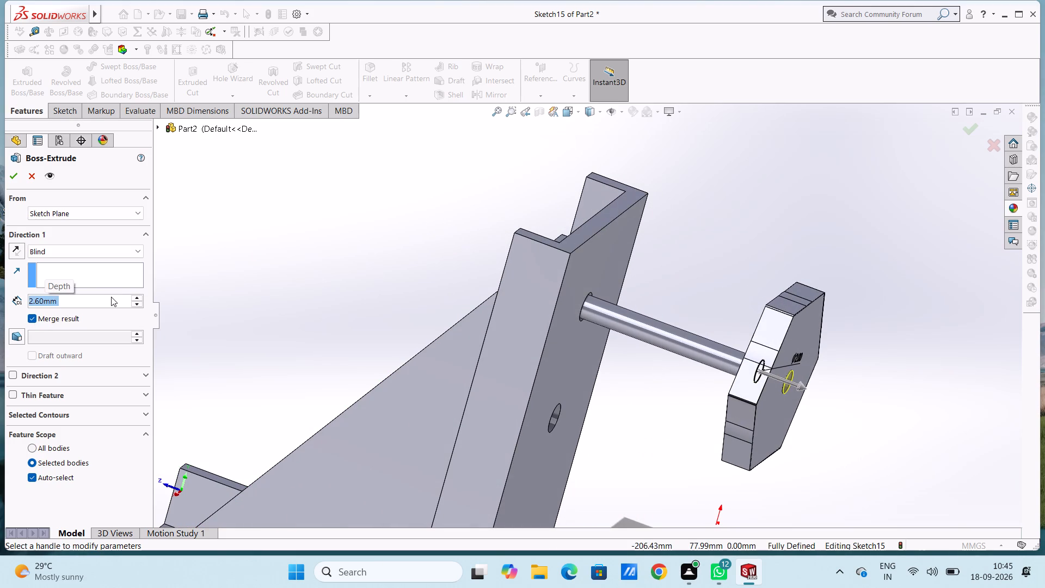
pyautogui.write('2.')
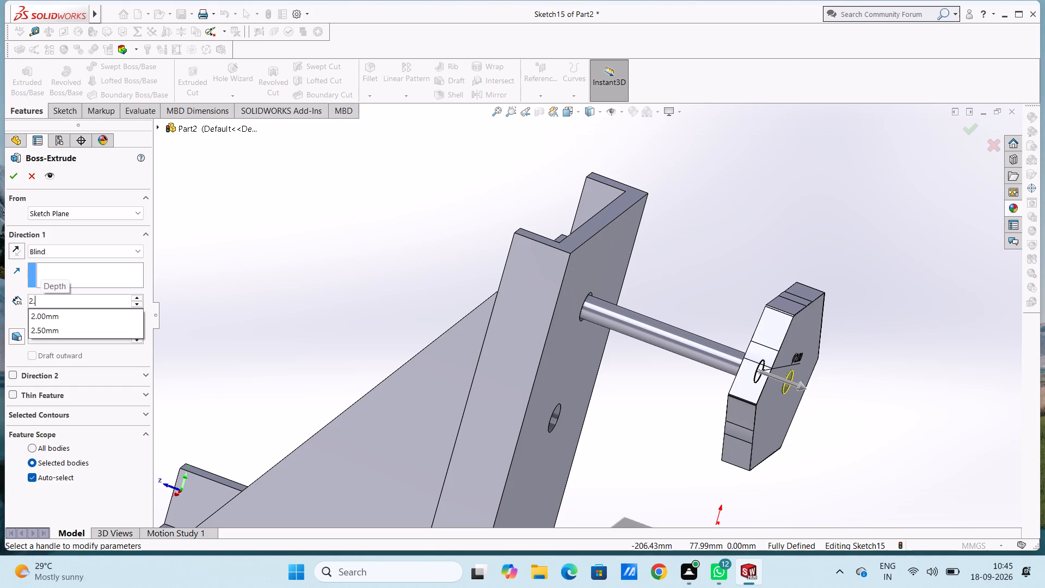
pyautogui.press('7')
pyautogui.press('Return')
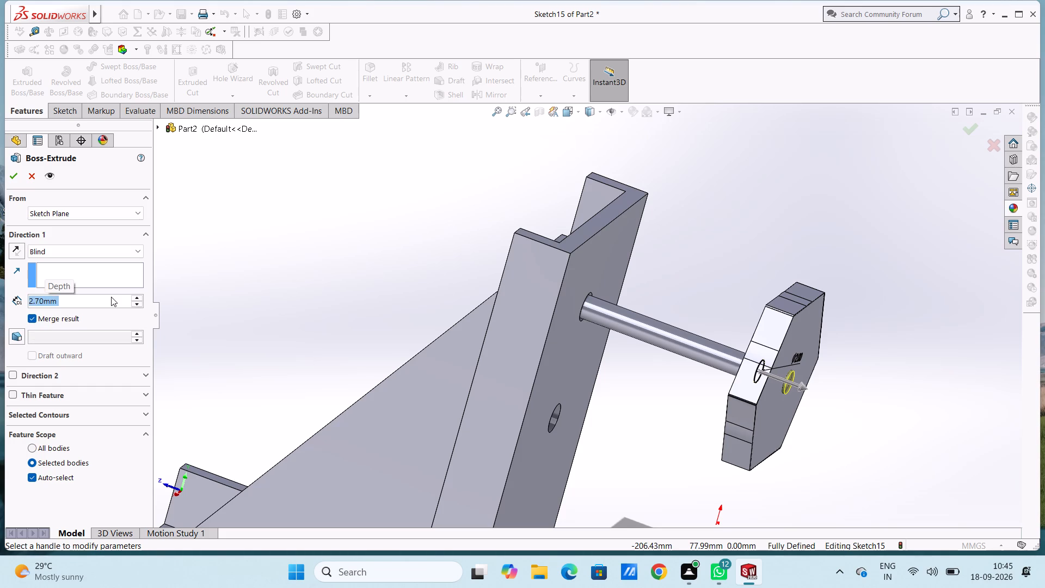
pyautogui.click(17, 180)
pyautogui.click(228, 238)
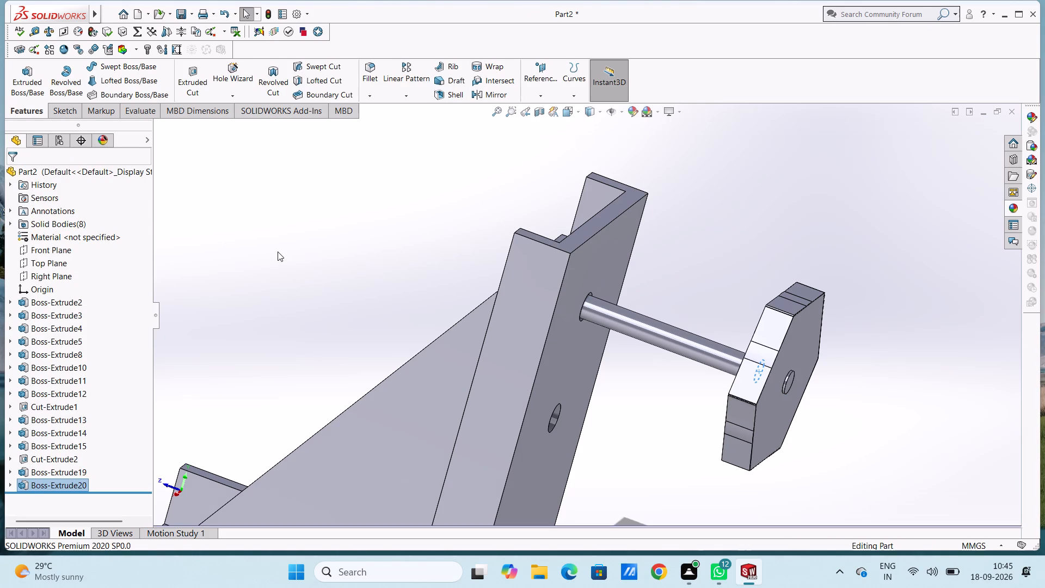
# Fillet the outer face and rim edges of the hexagonal head with a 1 mm symmetric constant-size radius.
pyautogui.moveTo(278, 251); pyautogui.dragTo(234, 224, button='middle')
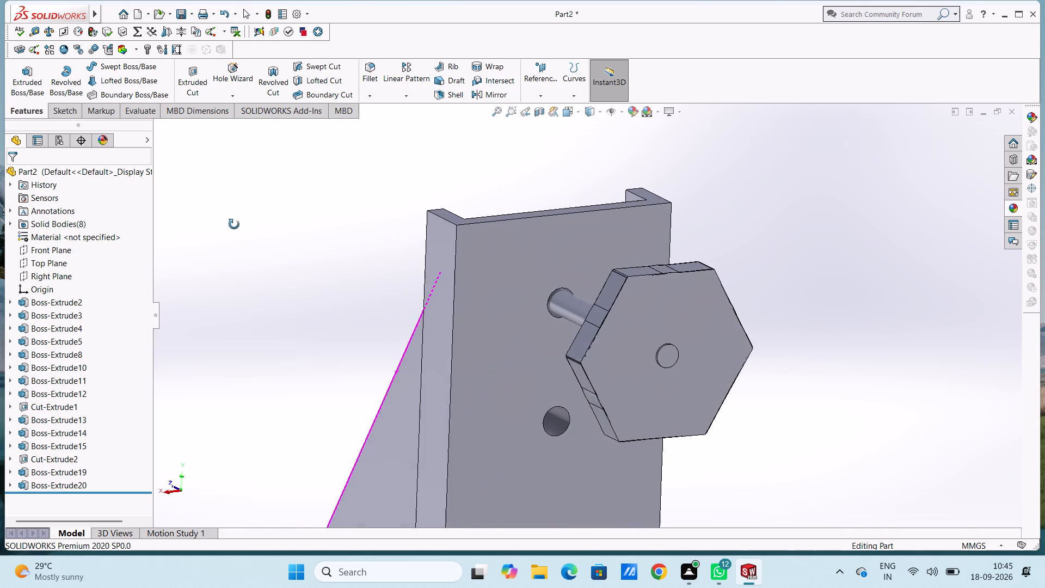
pyautogui.moveTo(234, 224); pyautogui.dragTo(253, 237, button='middle')
pyautogui.scroll(1, 254, 240)
pyautogui.click(369, 70)
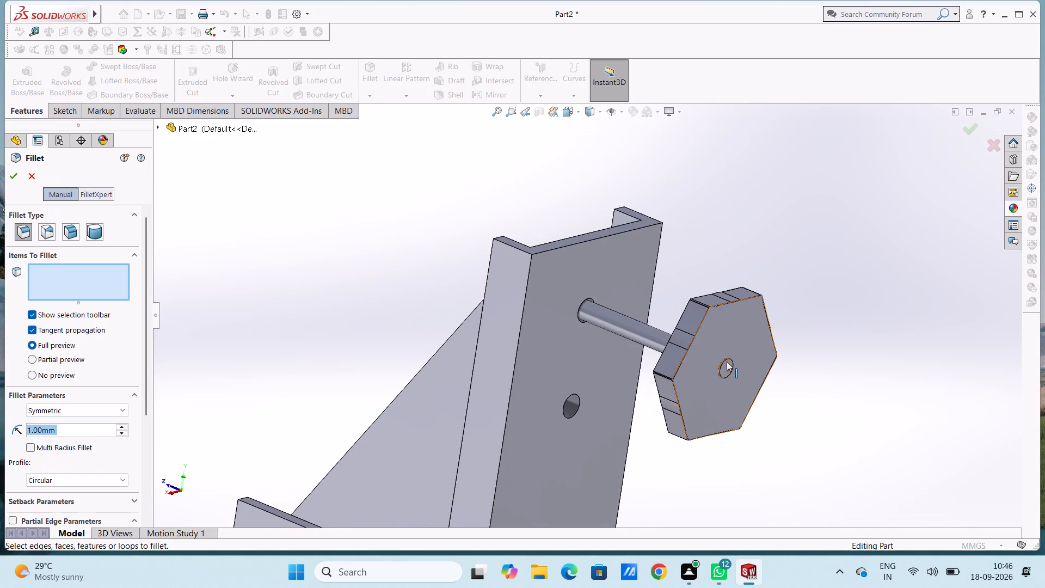
pyautogui.click(697, 330)
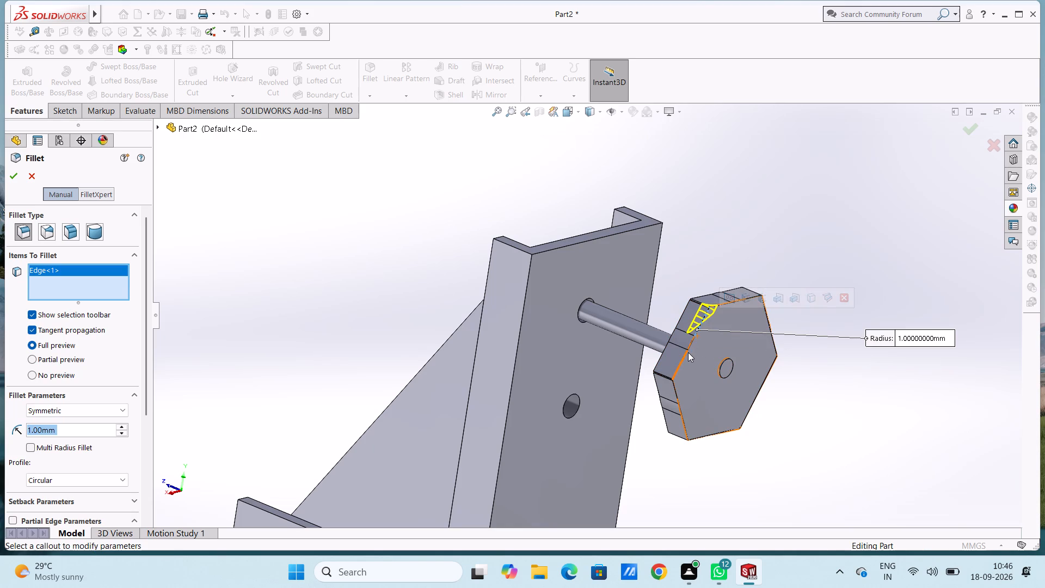
pyautogui.click(688, 352)
pyautogui.click(688, 348)
pyautogui.click(690, 344)
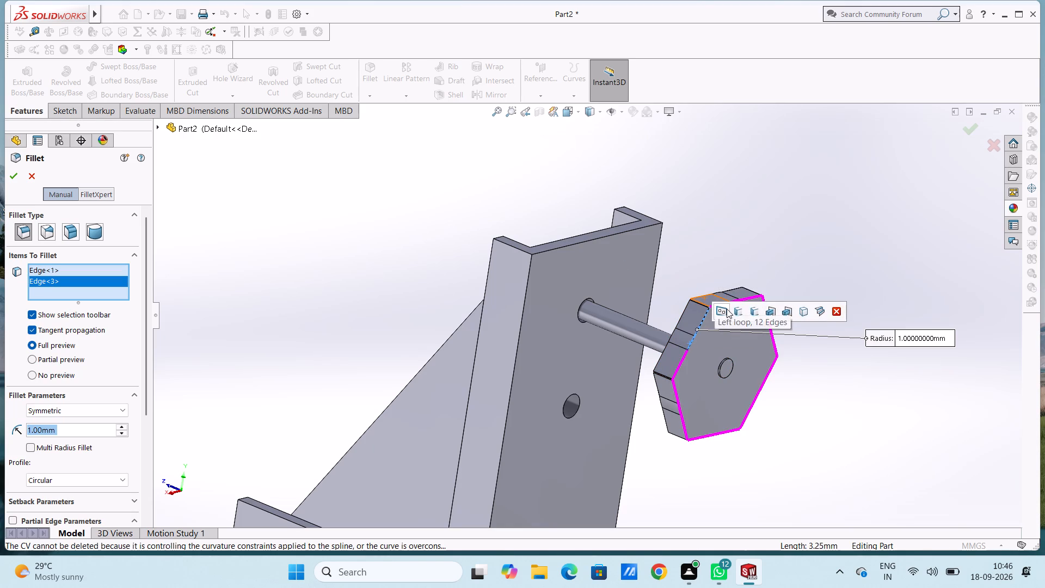
pyautogui.click(694, 359)
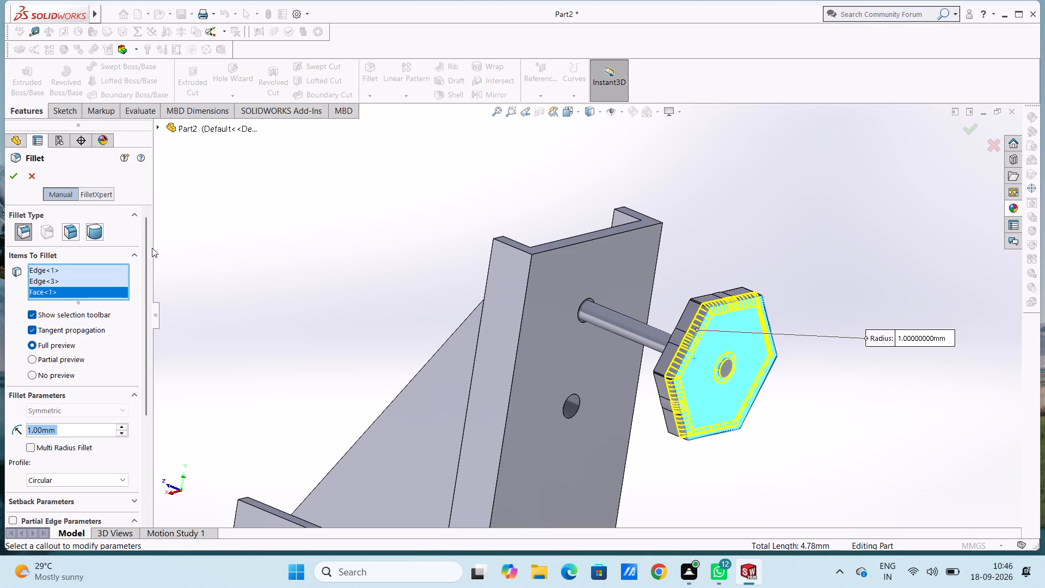
pyautogui.click(91, 235)
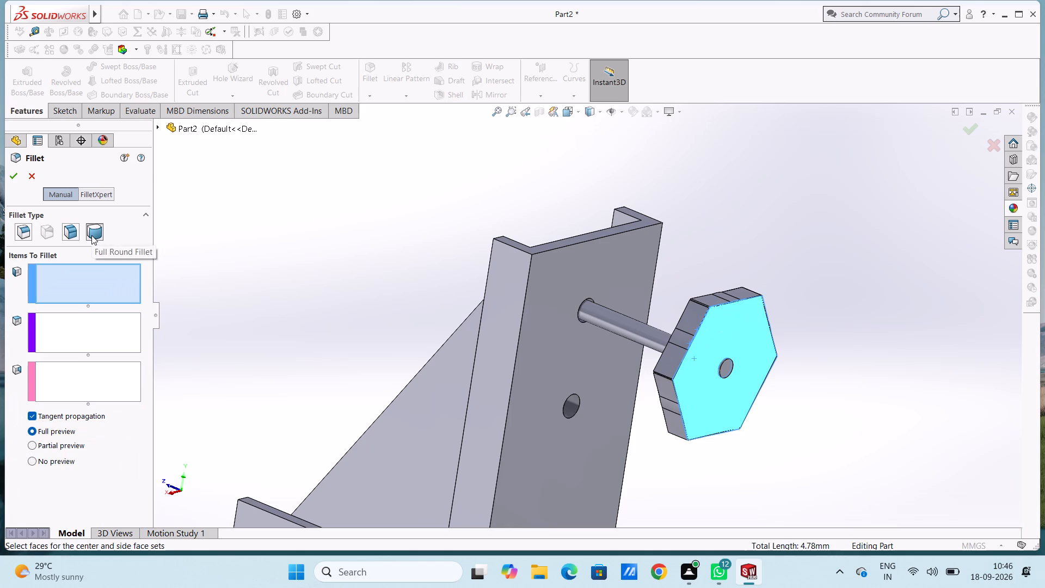
pyautogui.click(22, 233)
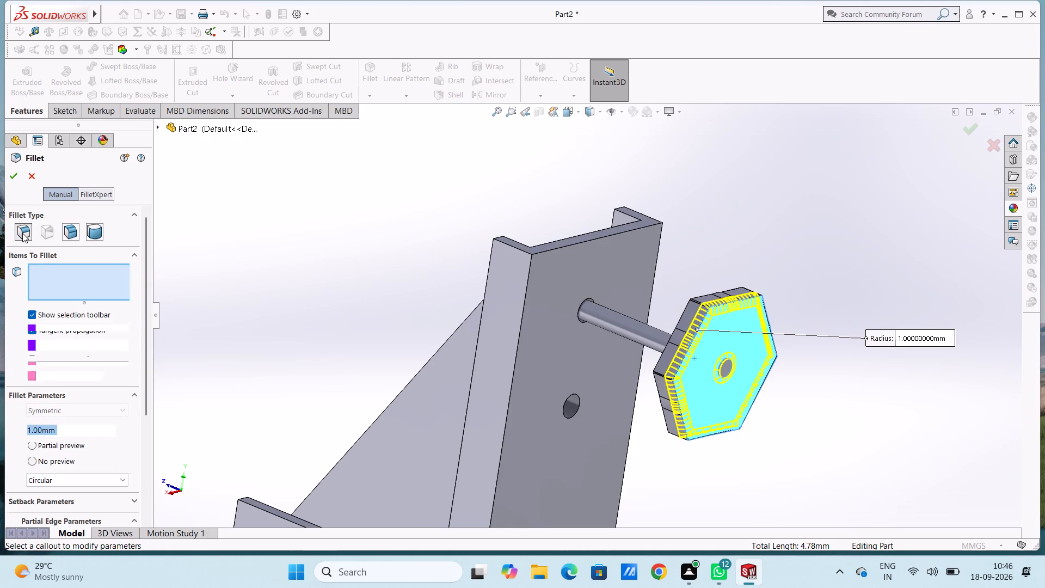
pyautogui.click(16, 180)
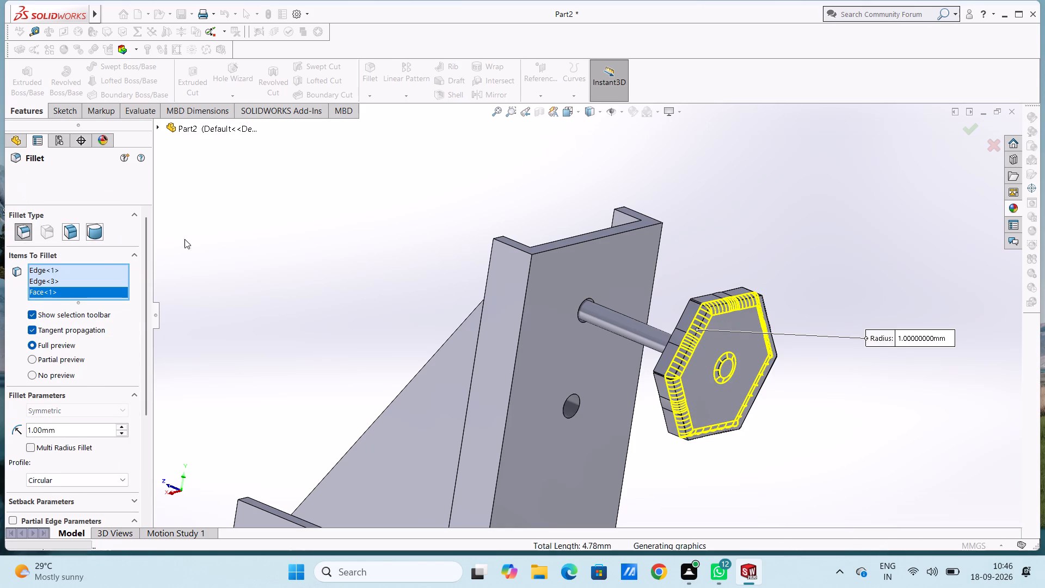
pyautogui.click(273, 243)
# Fillet the circular edge of the centre hole on the hexagonal head's outer face with a 1 mm radius.
pyautogui.moveTo(266, 244); pyautogui.dragTo(234, 226, button='middle')
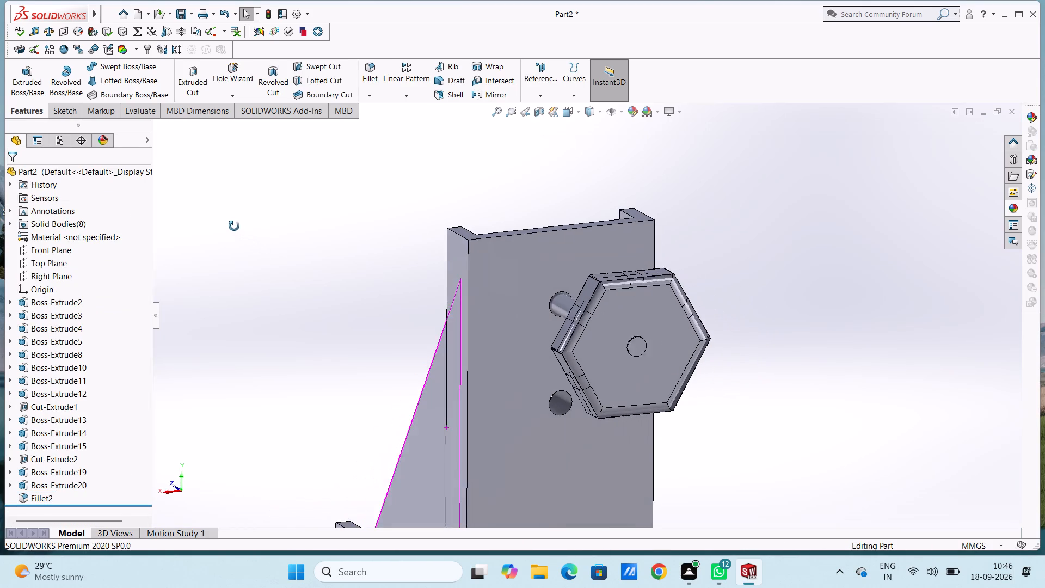
pyautogui.moveTo(234, 226); pyautogui.dragTo(306, 259, button='middle')
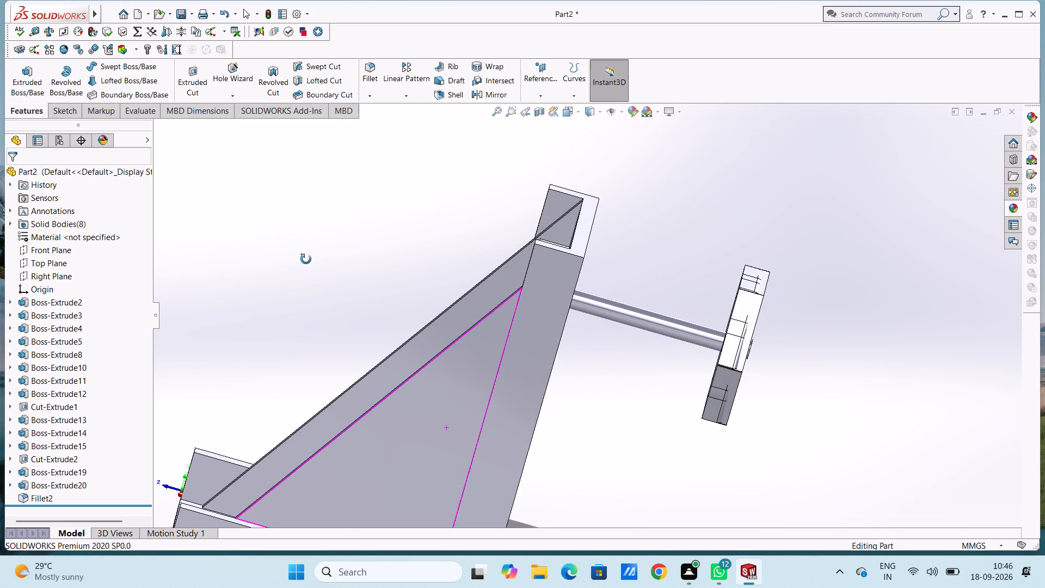
pyautogui.moveTo(306, 259); pyautogui.dragTo(256, 217, button='middle')
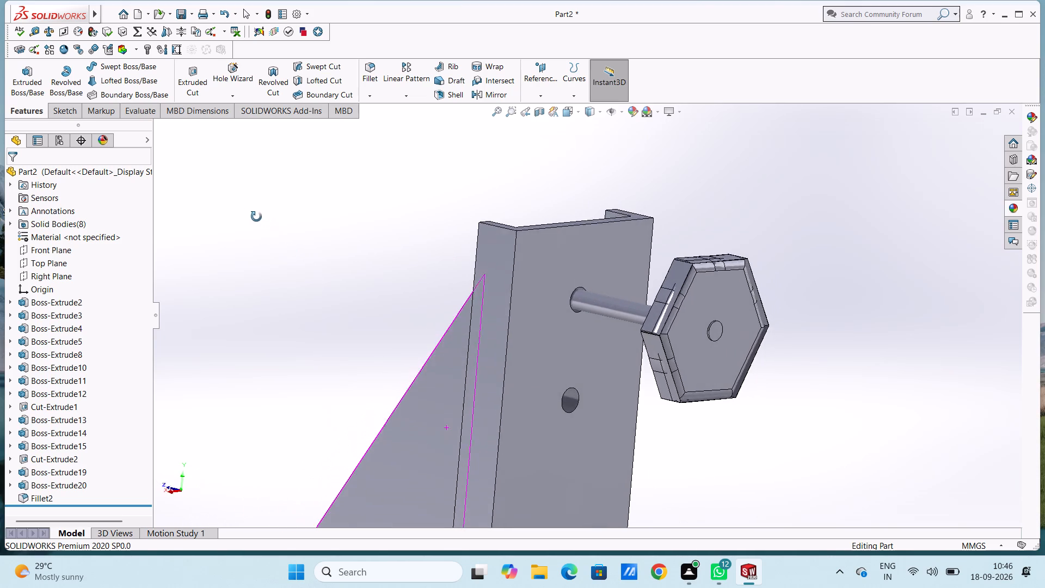
pyautogui.moveTo(256, 217); pyautogui.dragTo(226, 206, button='middle')
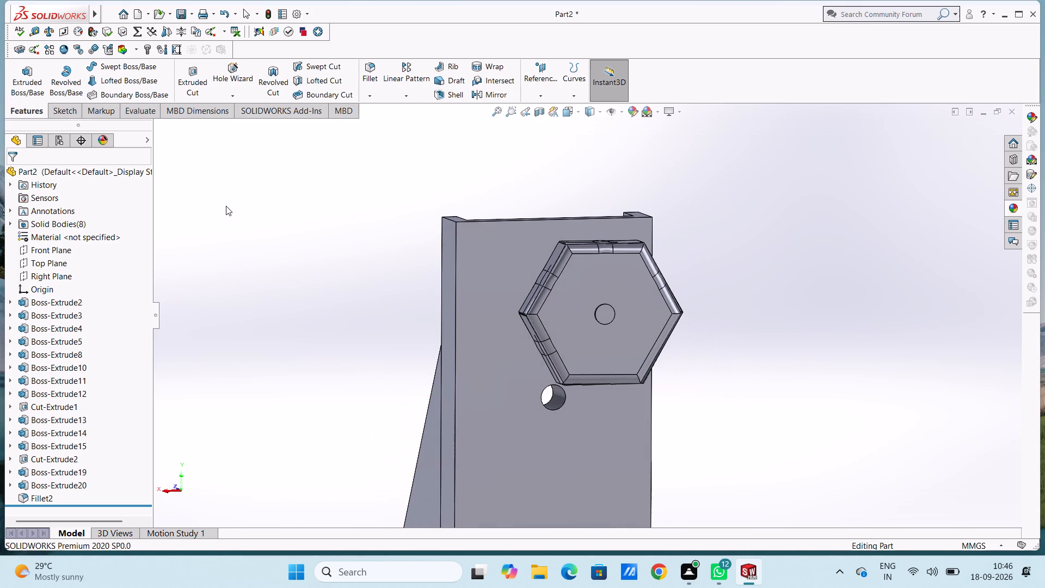
pyautogui.scroll(-3, 644, 228)
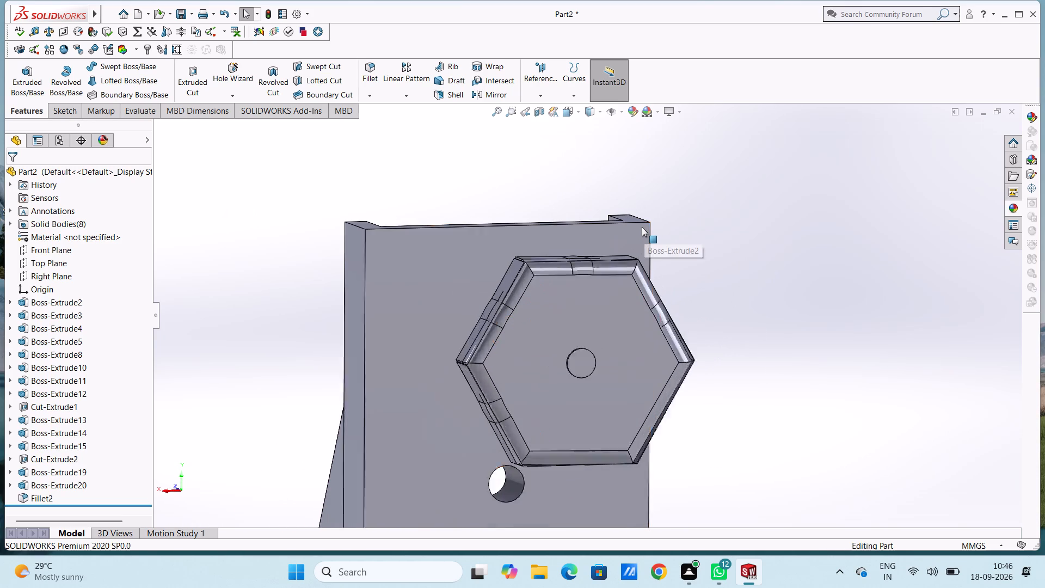
pyautogui.scroll(1, 755, 243)
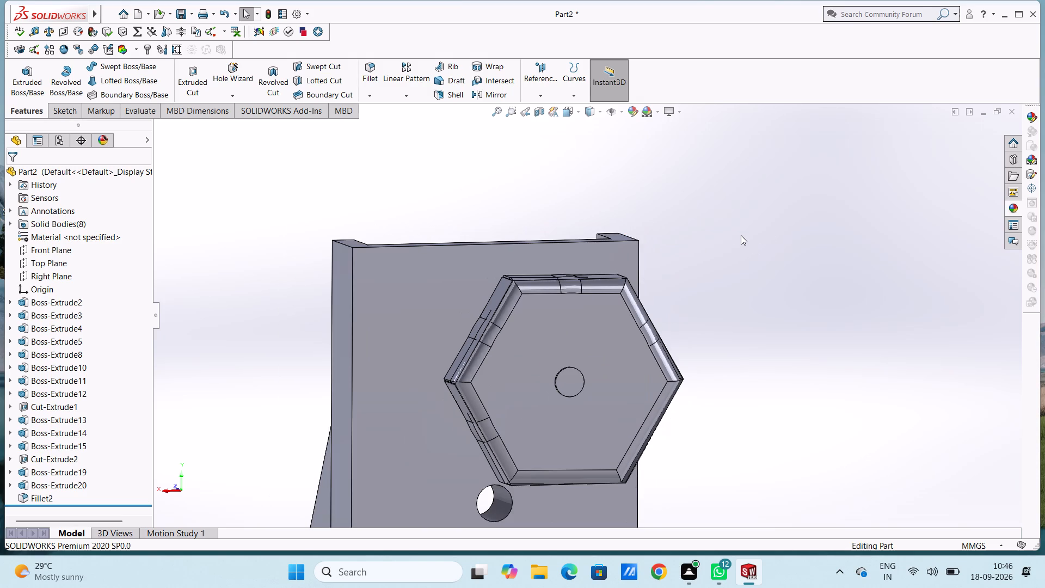
pyautogui.moveTo(736, 265); pyautogui.dragTo(763, 285, button='middle')
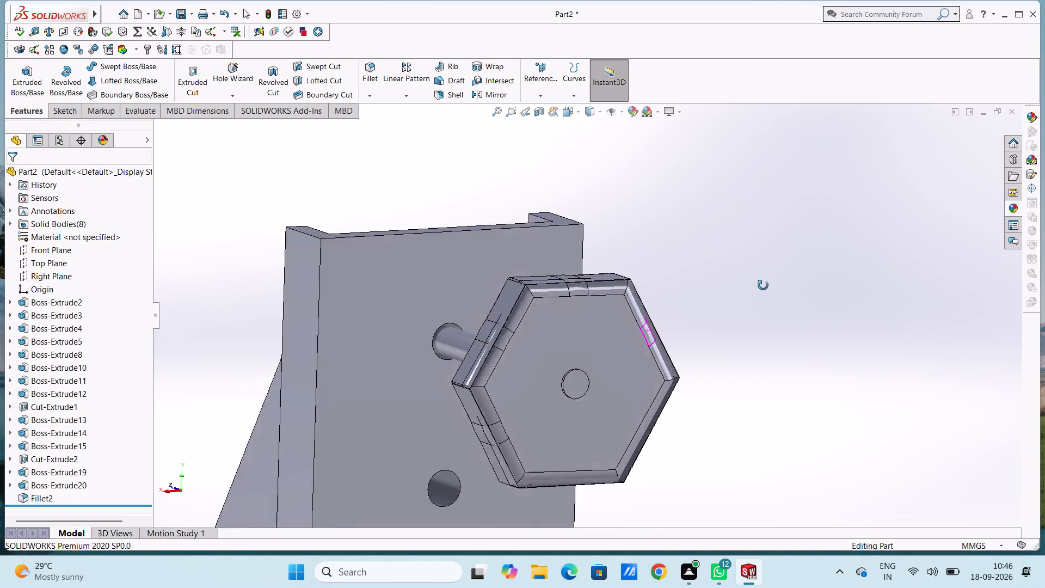
pyautogui.moveTo(763, 285); pyautogui.dragTo(779, 304, button='middle')
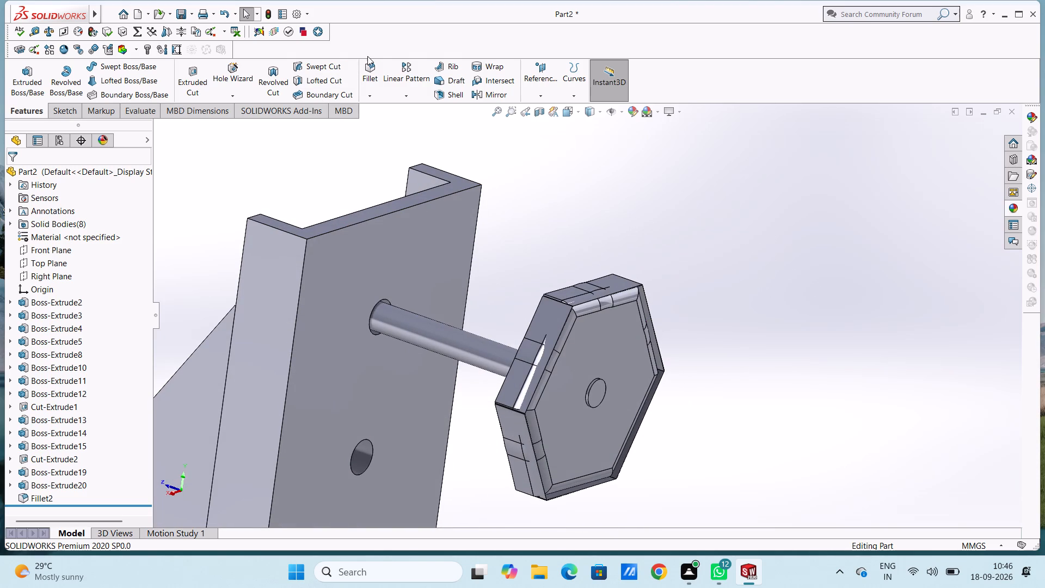
pyautogui.click(367, 68)
pyautogui.scroll(-2, 589, 392)
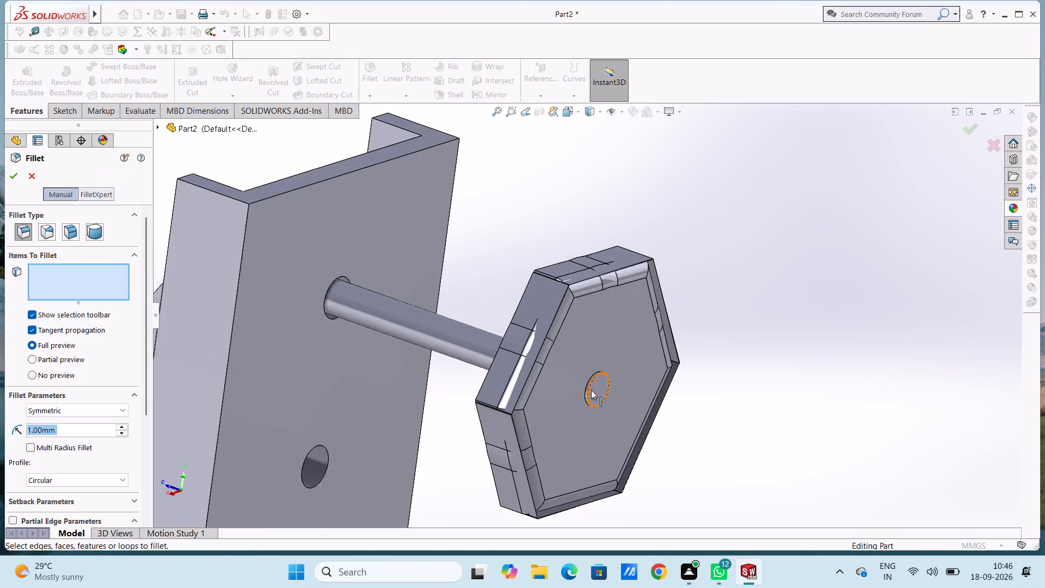
pyautogui.scroll(-3, 591, 390)
pyautogui.click(577, 371)
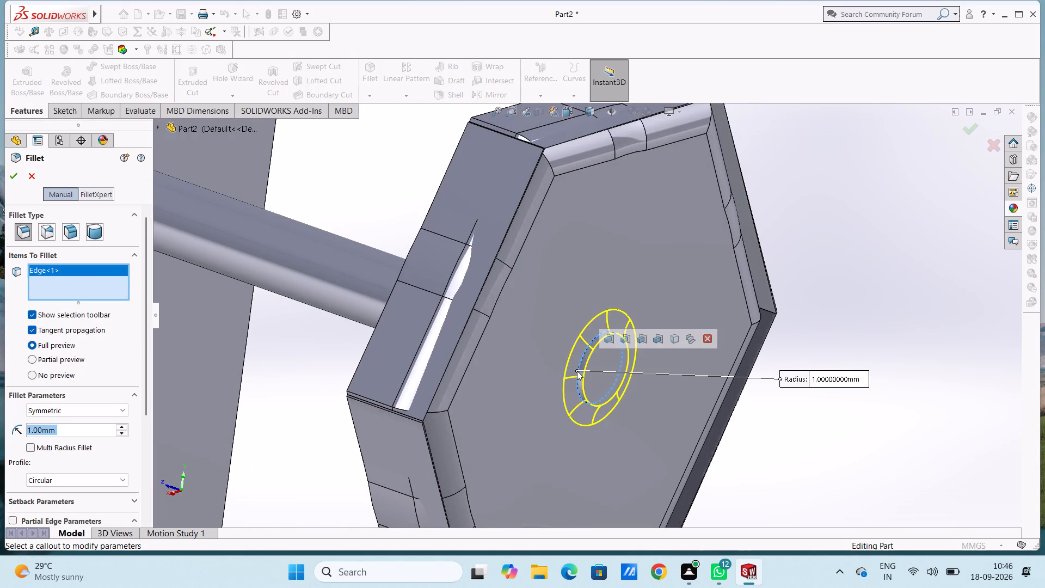
pyautogui.click(14, 179)
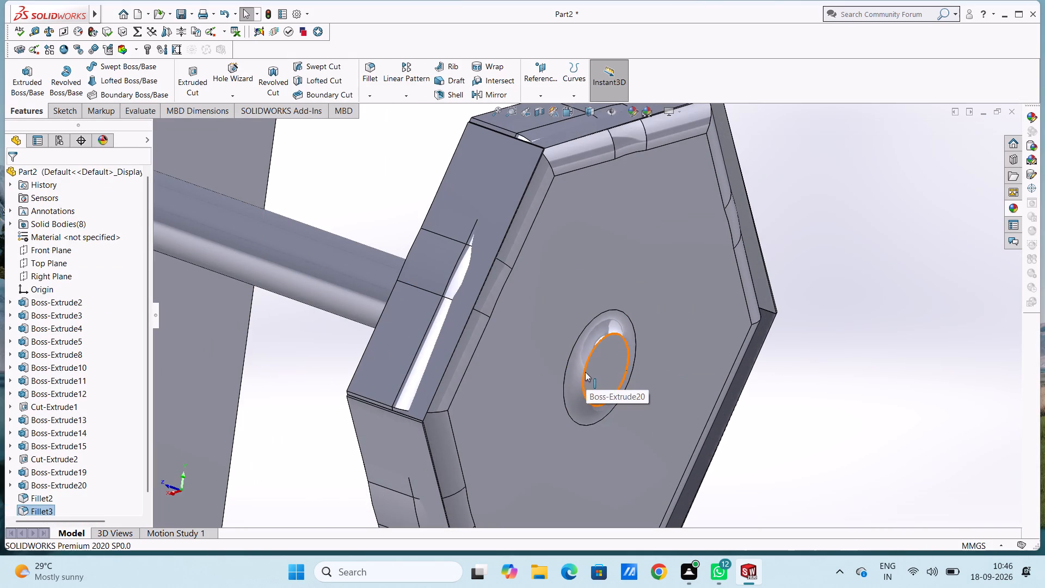
# Fillet the 2 mm rod's circular end edge inside the head's rounded centre hole with a 1 mm radius.
pyautogui.click(585, 372)
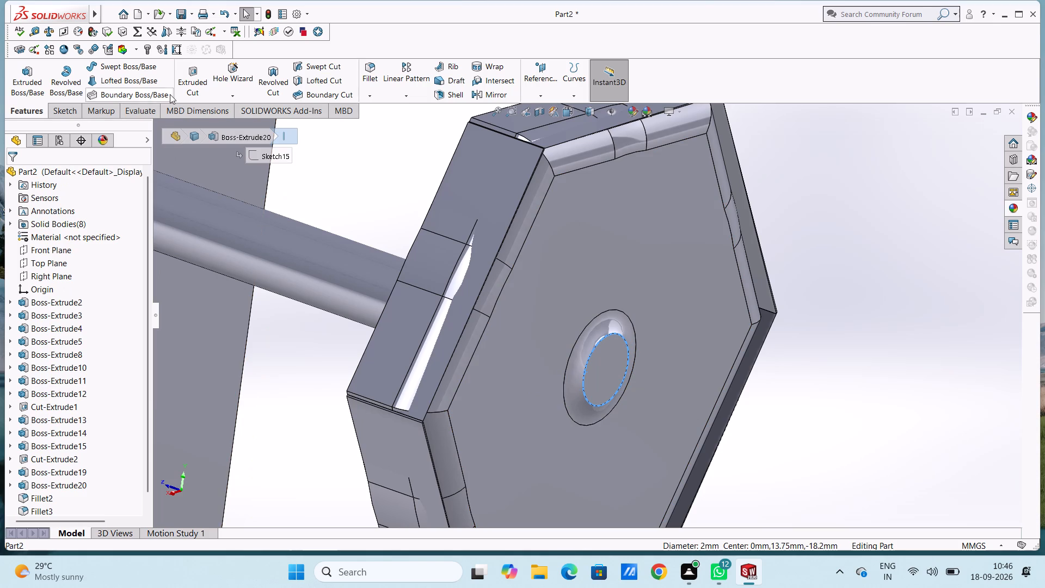
pyautogui.click(372, 70)
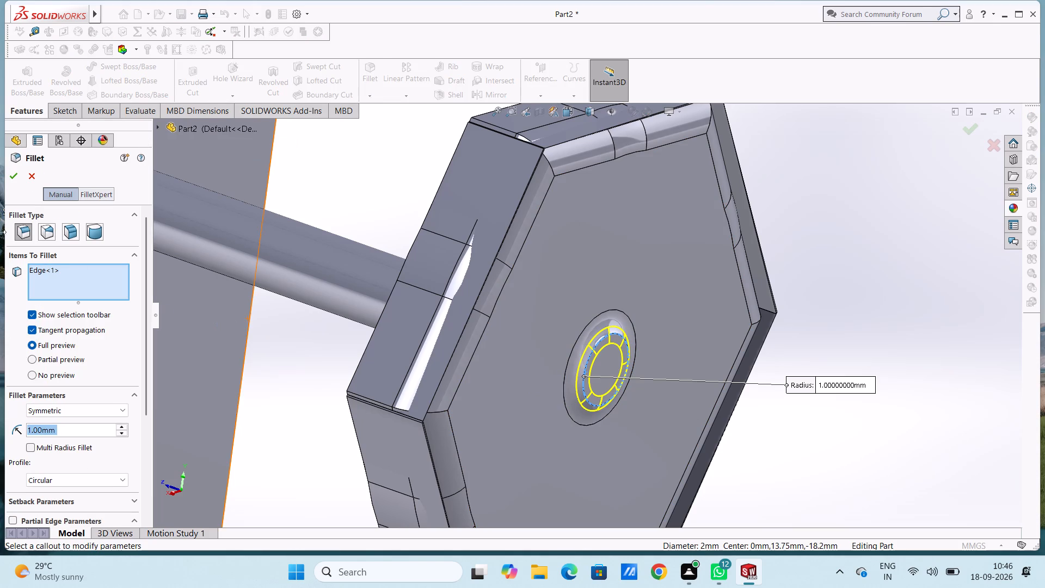
pyautogui.click(9, 179)
pyautogui.click(254, 339)
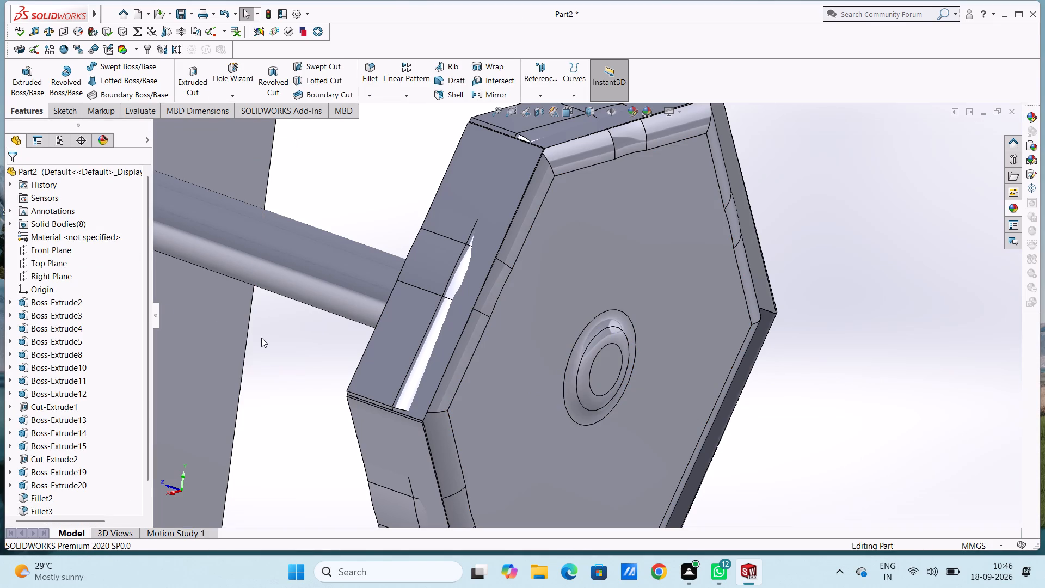
# Fillet the edges of the hexagonal head's inner face, facing the bracket, with a 1 mm symmetric radius.
pyautogui.scroll(6, 262, 337)
pyautogui.moveTo(447, 346); pyautogui.dragTo(452, 350, button='middle')
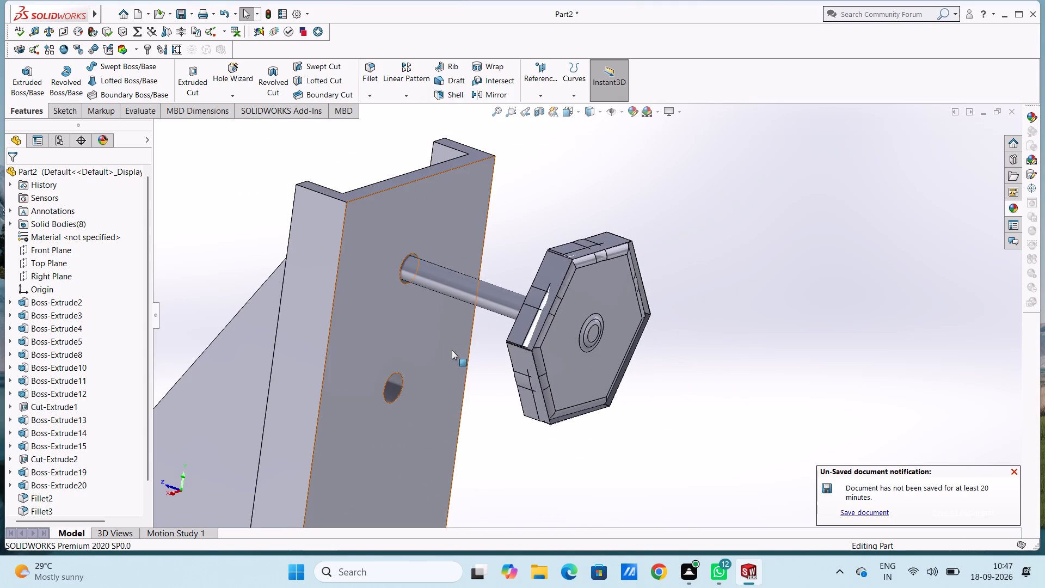
pyautogui.moveTo(452, 350); pyautogui.dragTo(510, 420, button='middle')
pyautogui.scroll(1, 510, 420)
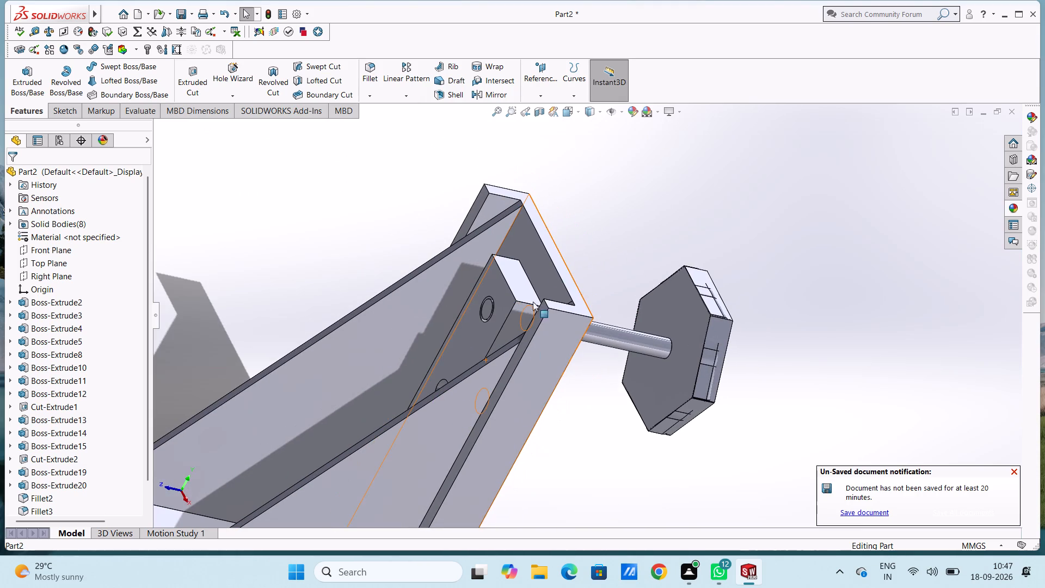
pyautogui.click(366, 67)
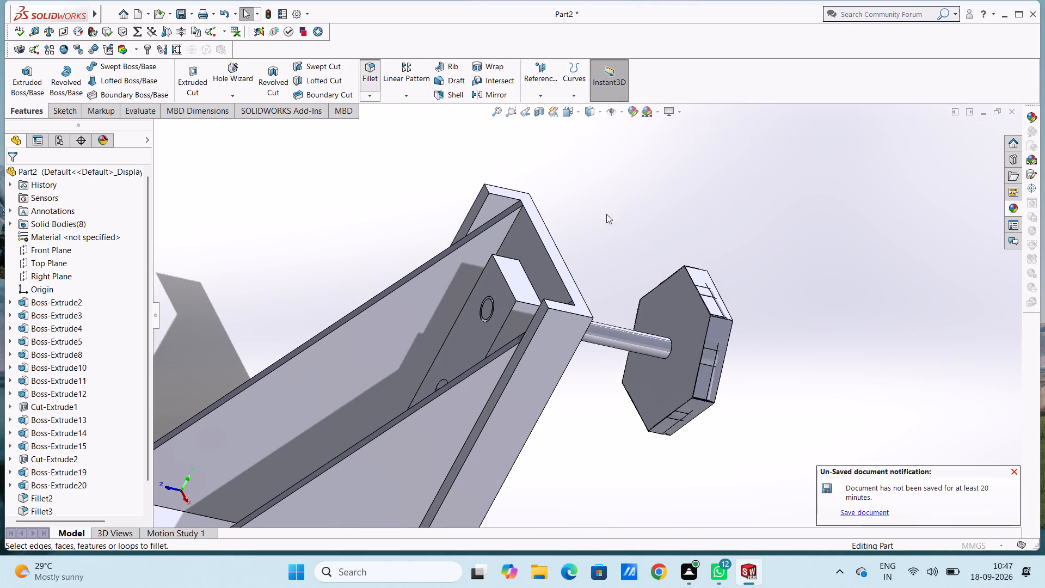
pyautogui.click(684, 321)
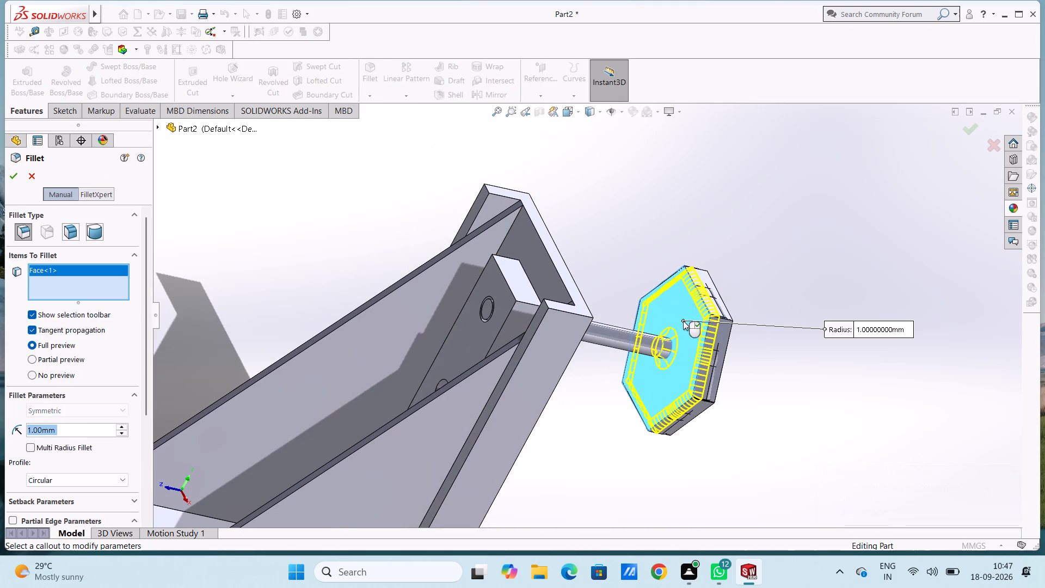
pyautogui.click(16, 179)
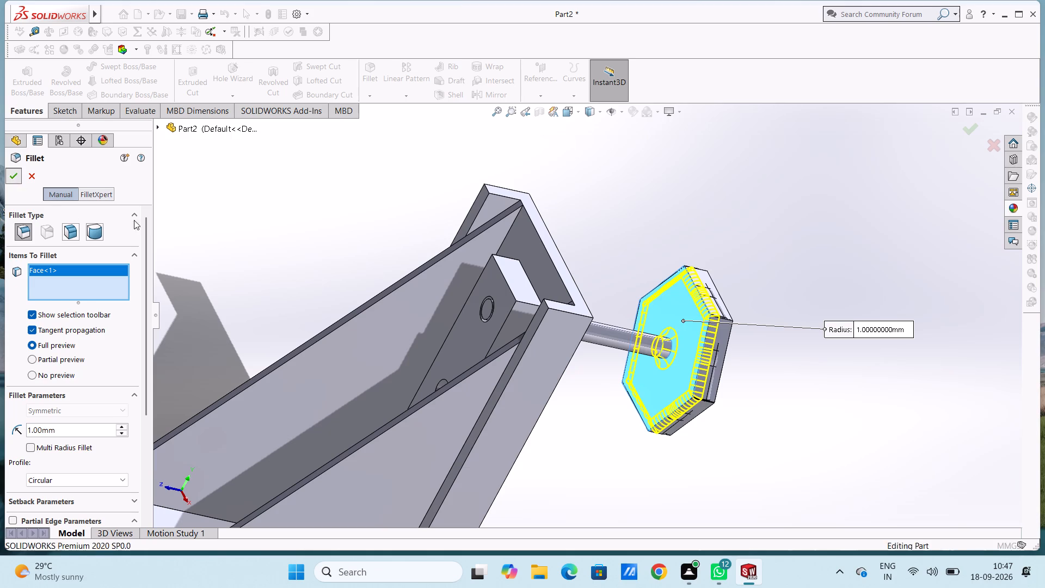
pyautogui.click(232, 205)
# Start a sketch on the rod's end face in the upper pad hole and draw a concentric circle of radius 1 mm.
pyautogui.moveTo(245, 215); pyautogui.dragTo(257, 246, button='middle')
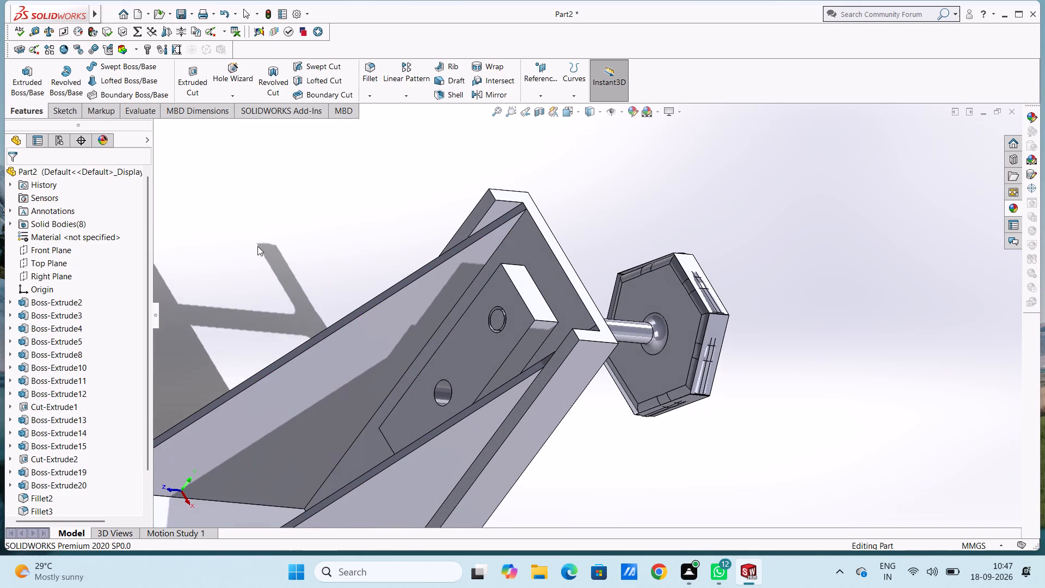
pyautogui.hotkey('ctrl', '7')
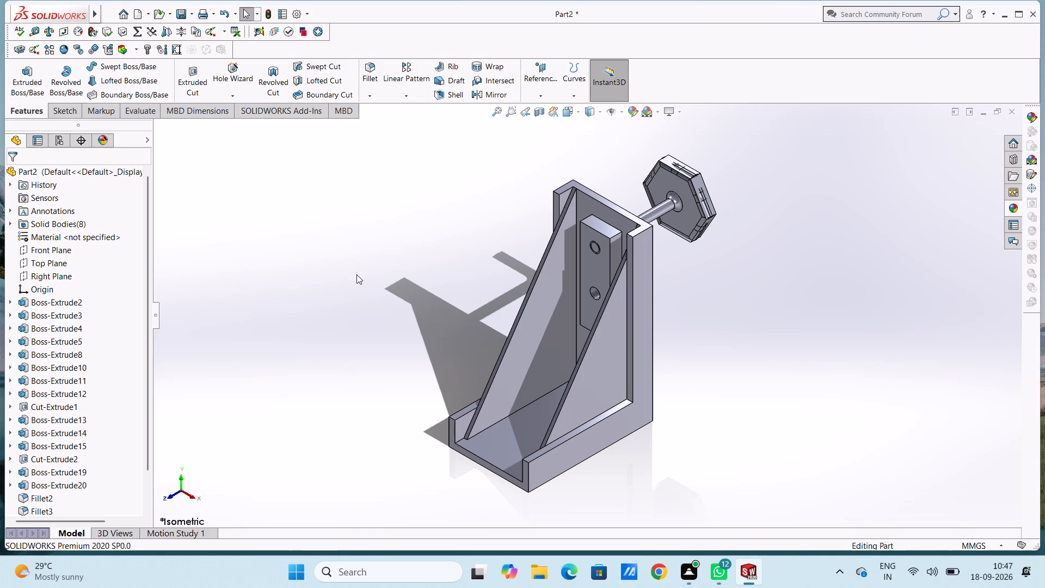
pyautogui.hotkey('ctrl', '1')
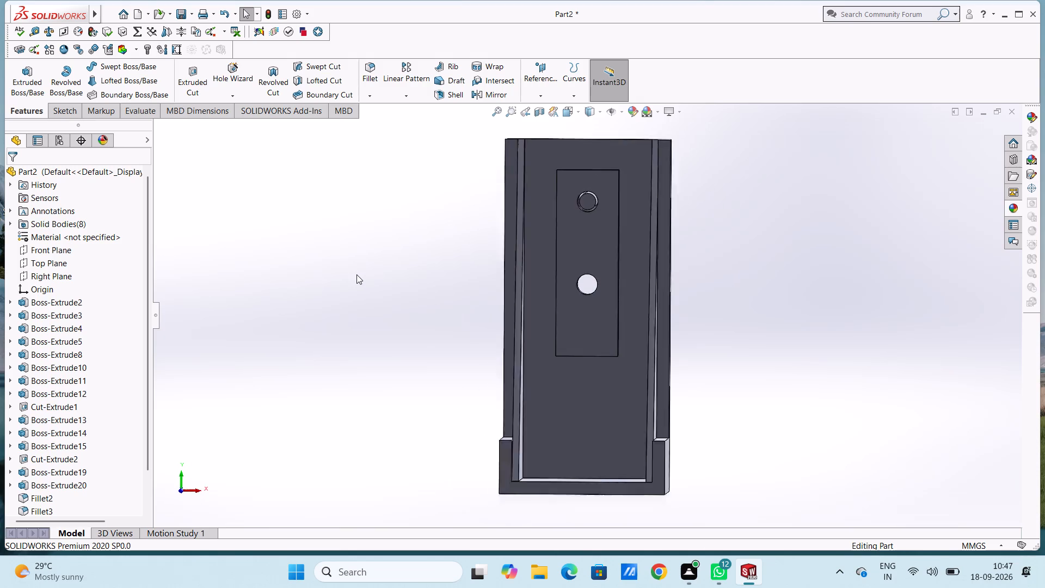
pyautogui.click(584, 200)
pyautogui.click(635, 167)
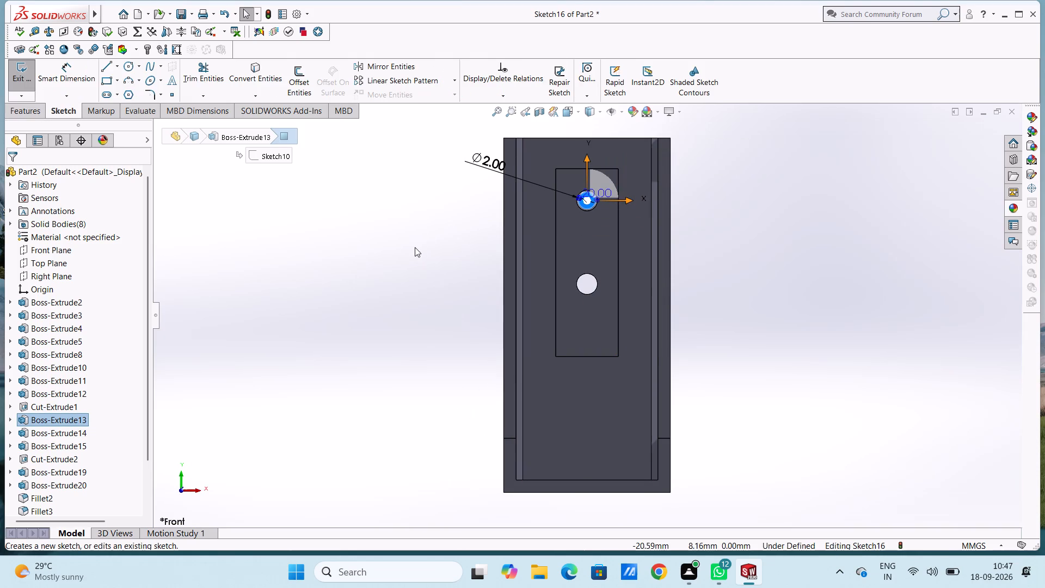
pyautogui.moveTo(415, 247); pyautogui.dragTo(408, 247)
pyautogui.click(124, 68)
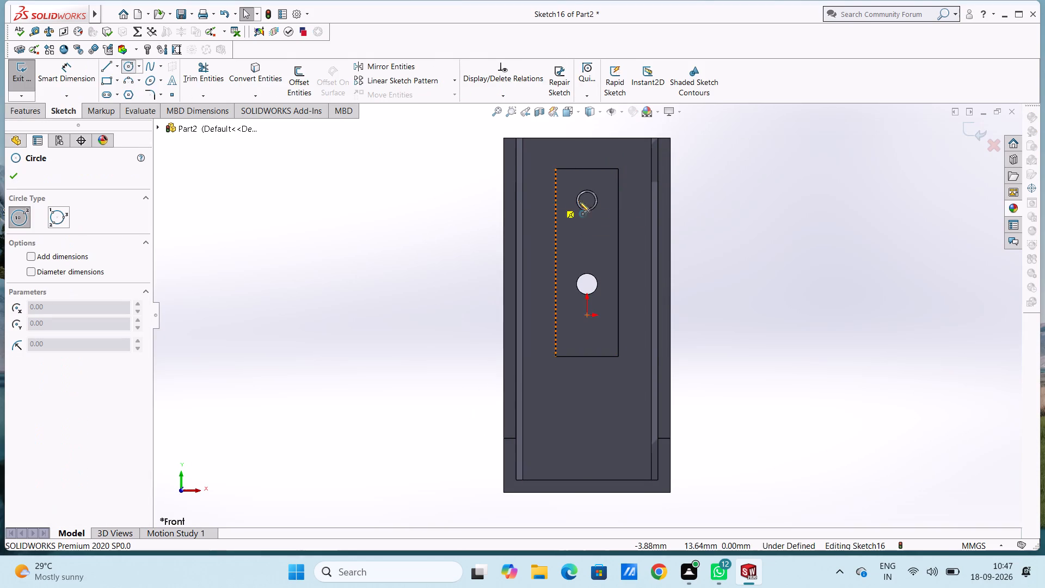
pyautogui.click(586, 202)
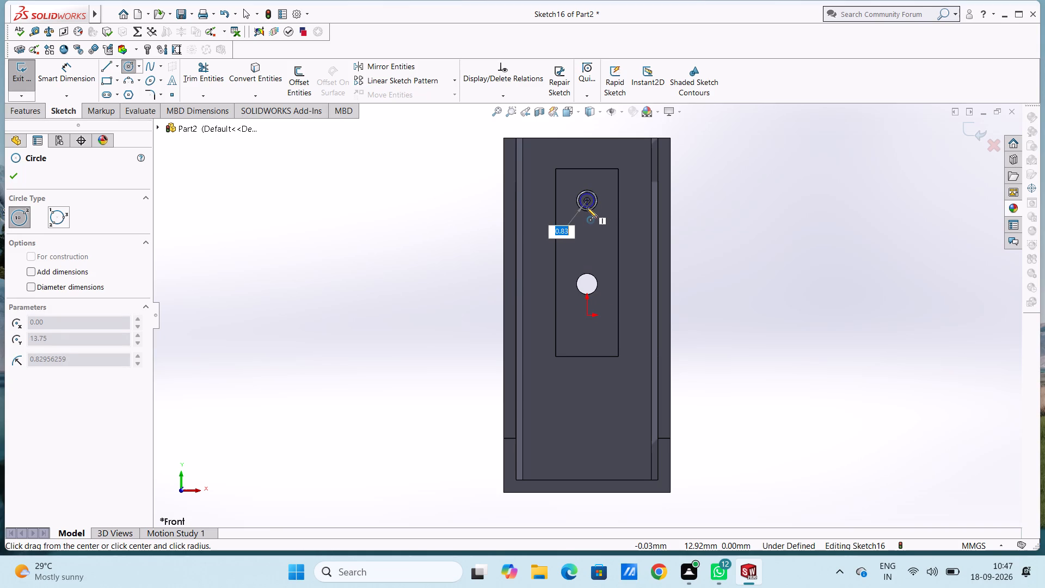
pyautogui.press('1')
pyautogui.press('Return')
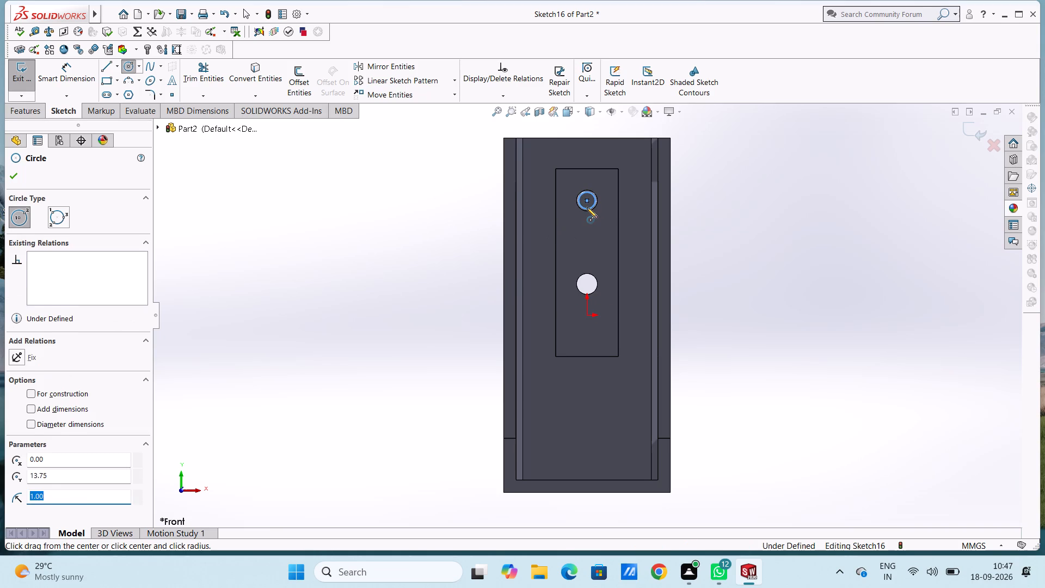
pyautogui.press('Escape')
pyautogui.press('Escape')
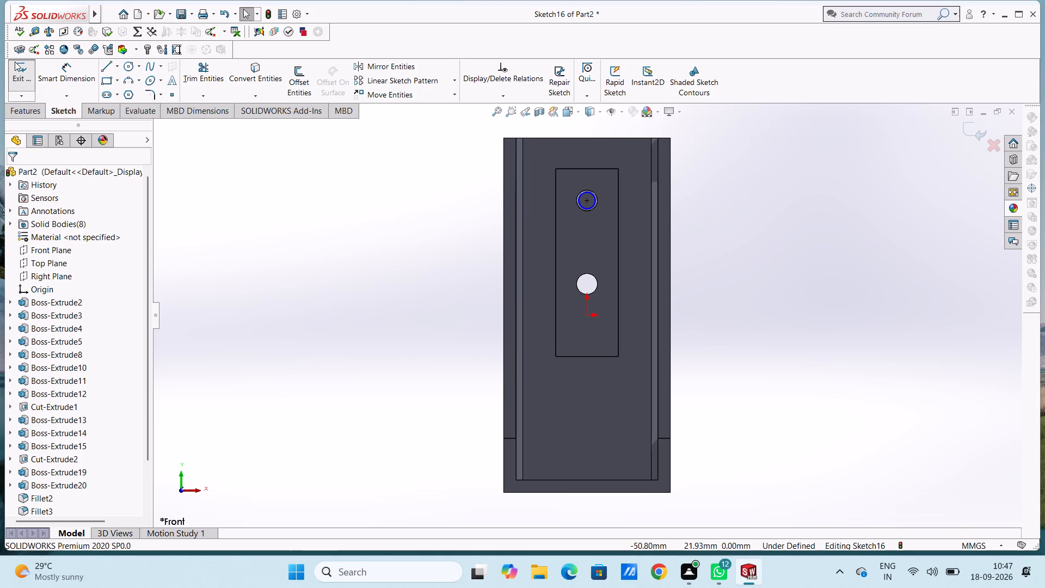
# Dimension the circle's diameter on the rod's end face at 2 mm.
pyautogui.click(59, 70)
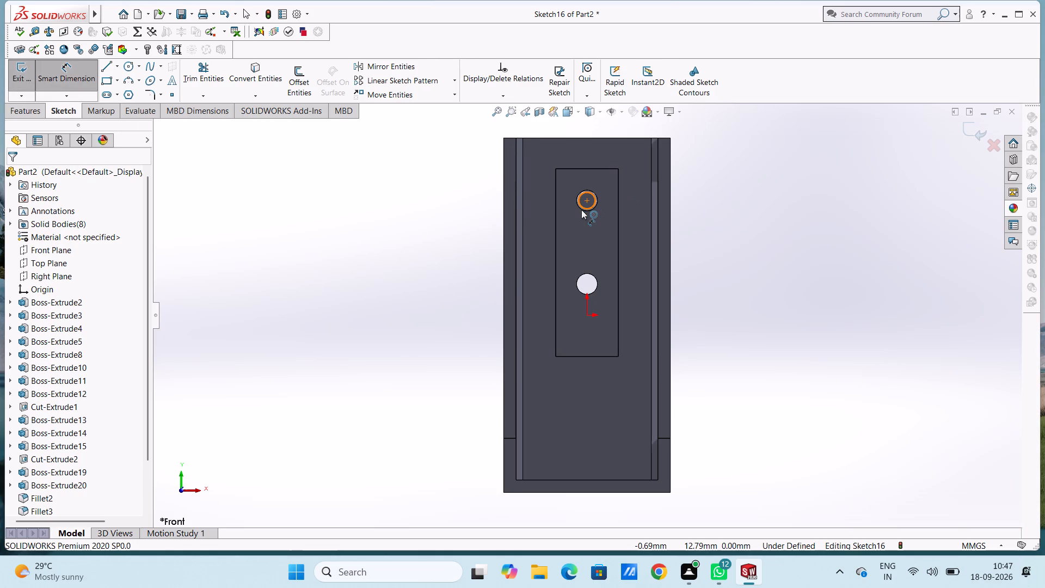
pyautogui.click(581, 210)
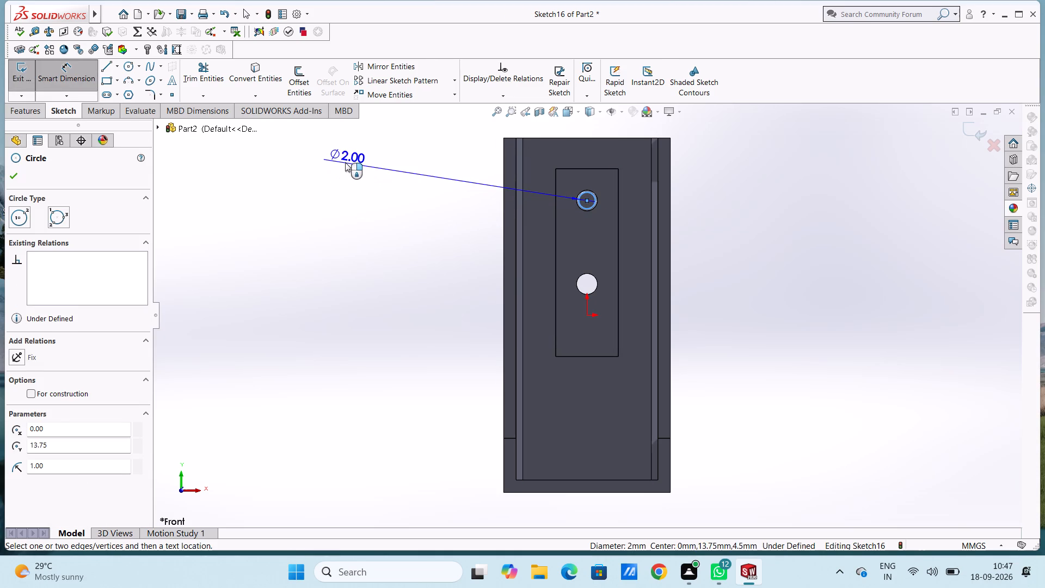
pyautogui.click(345, 162)
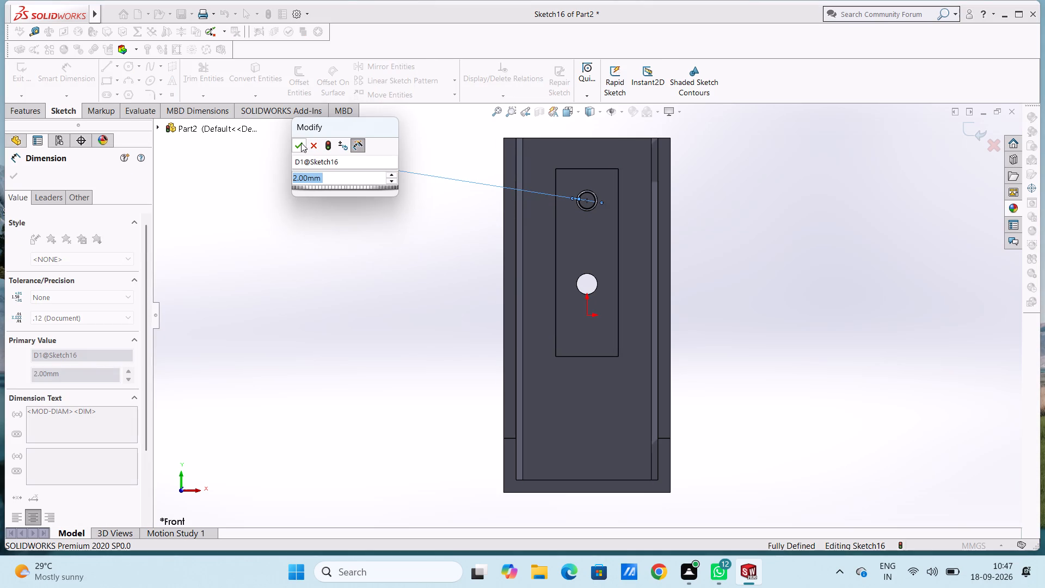
pyautogui.click(301, 143)
pyautogui.click(73, 77)
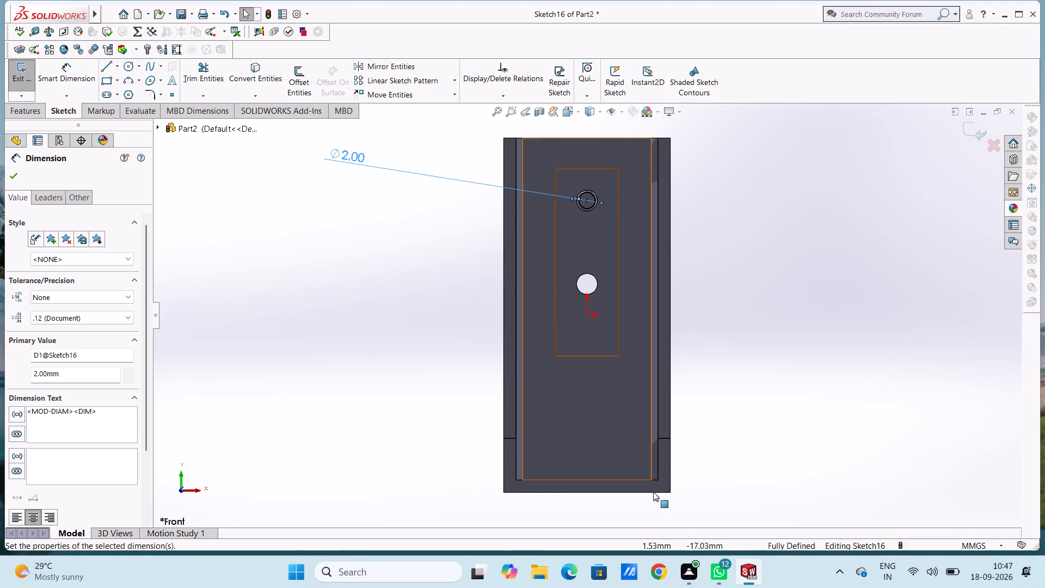
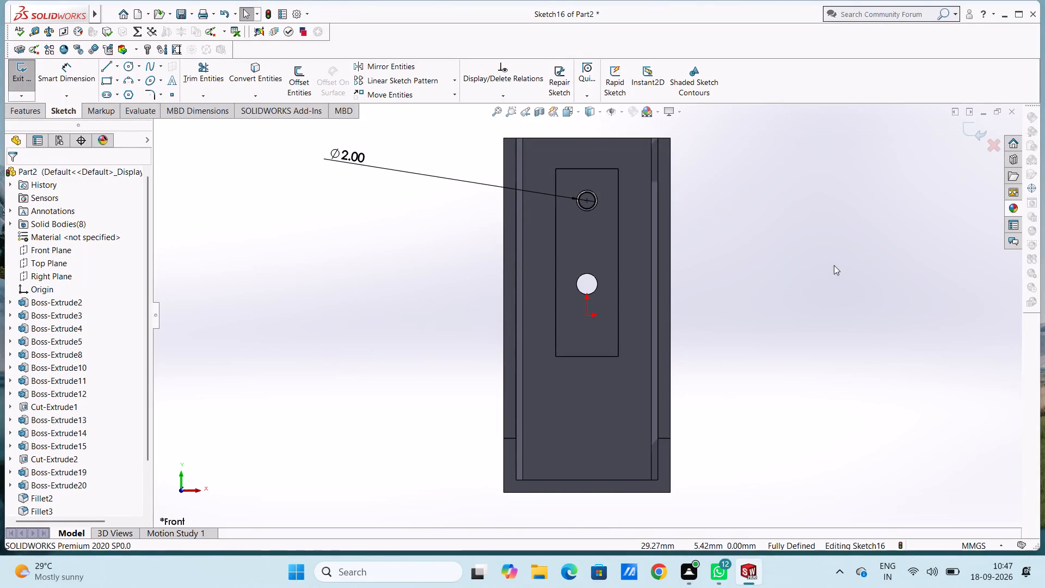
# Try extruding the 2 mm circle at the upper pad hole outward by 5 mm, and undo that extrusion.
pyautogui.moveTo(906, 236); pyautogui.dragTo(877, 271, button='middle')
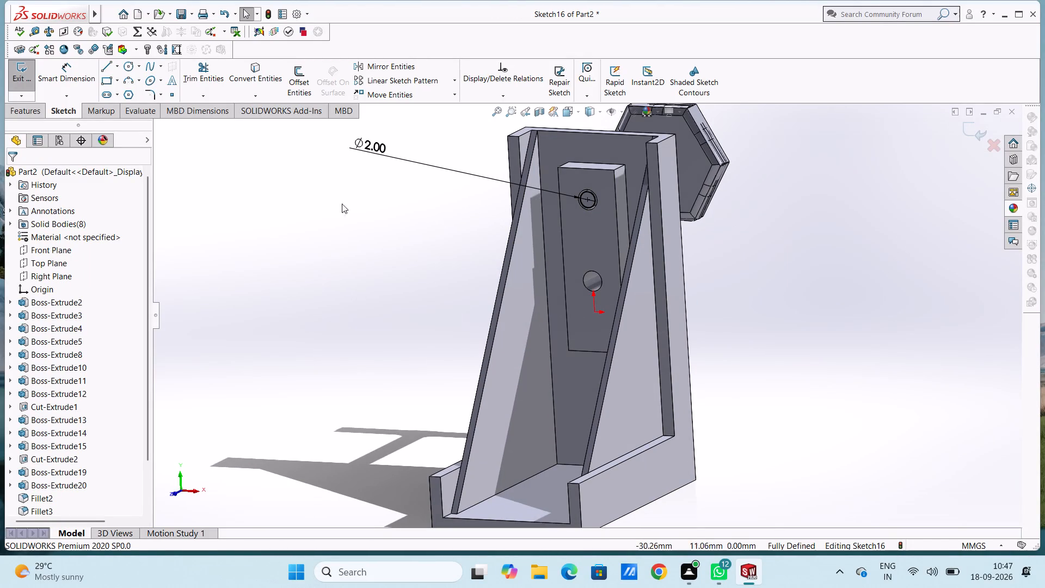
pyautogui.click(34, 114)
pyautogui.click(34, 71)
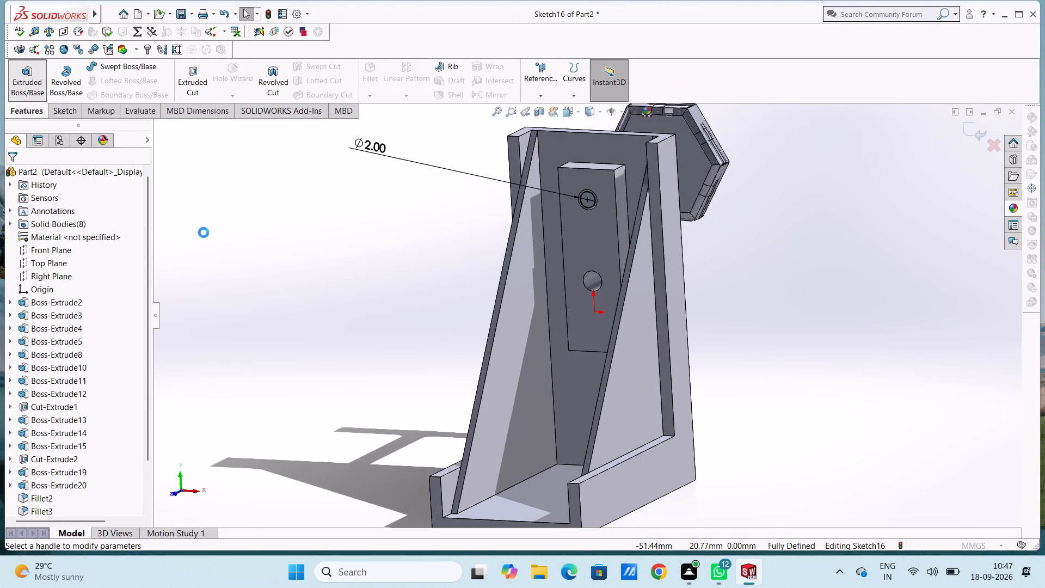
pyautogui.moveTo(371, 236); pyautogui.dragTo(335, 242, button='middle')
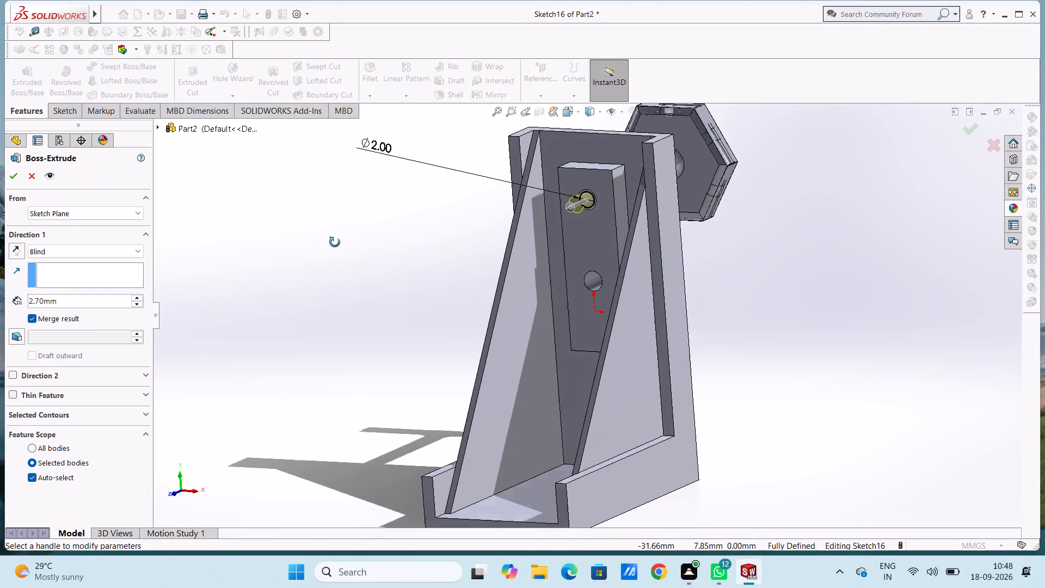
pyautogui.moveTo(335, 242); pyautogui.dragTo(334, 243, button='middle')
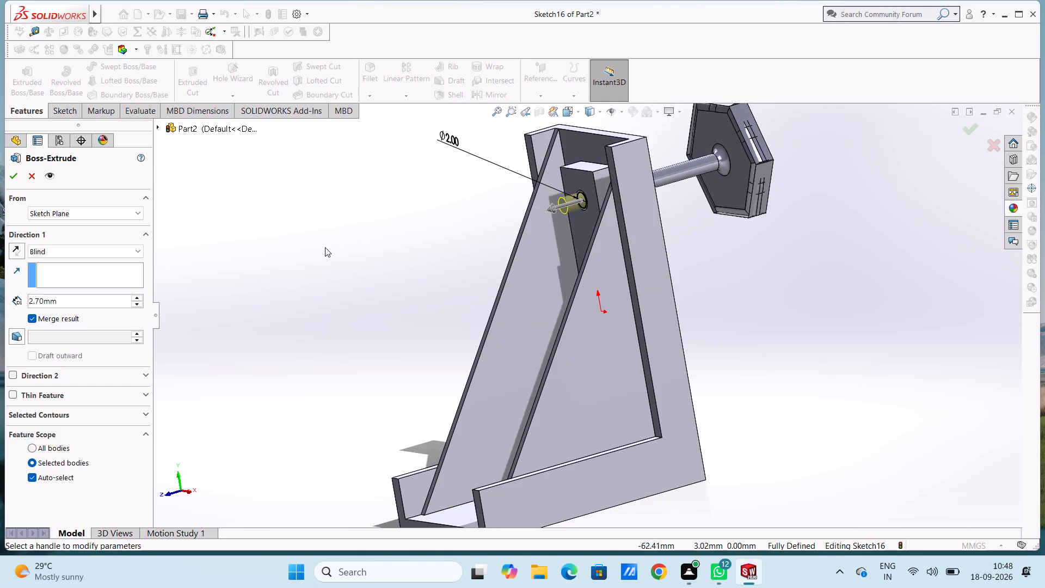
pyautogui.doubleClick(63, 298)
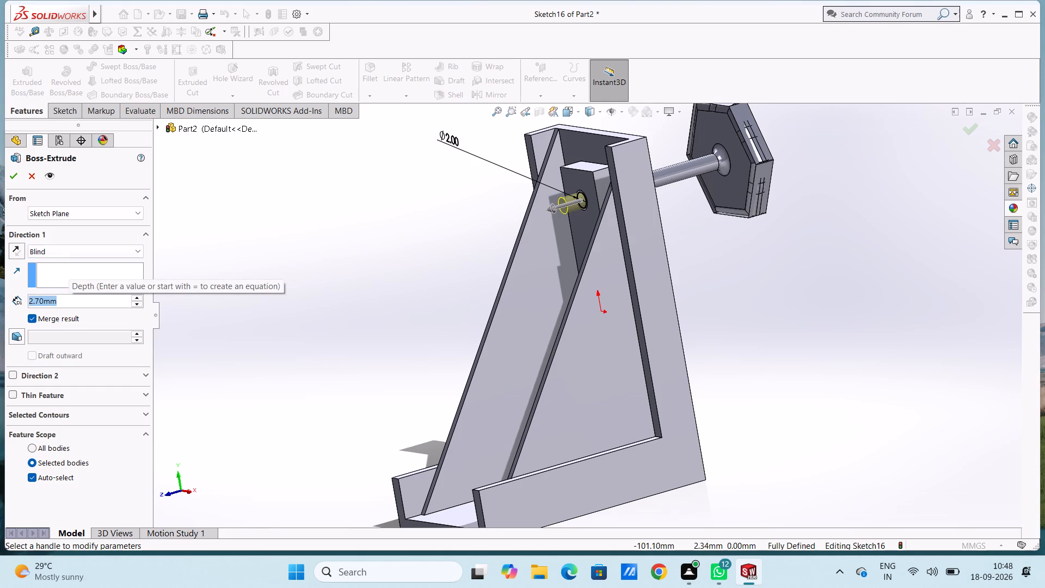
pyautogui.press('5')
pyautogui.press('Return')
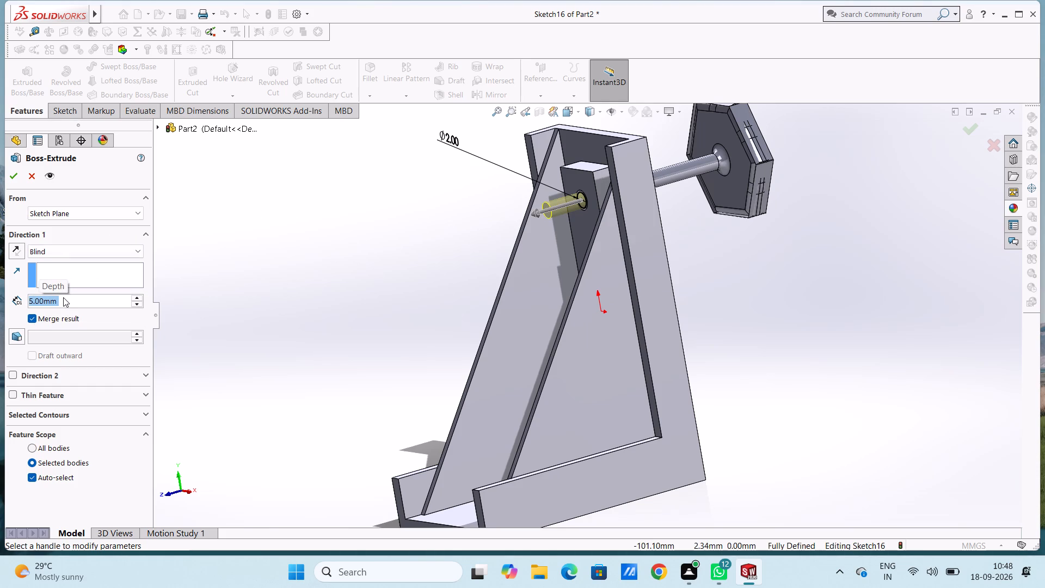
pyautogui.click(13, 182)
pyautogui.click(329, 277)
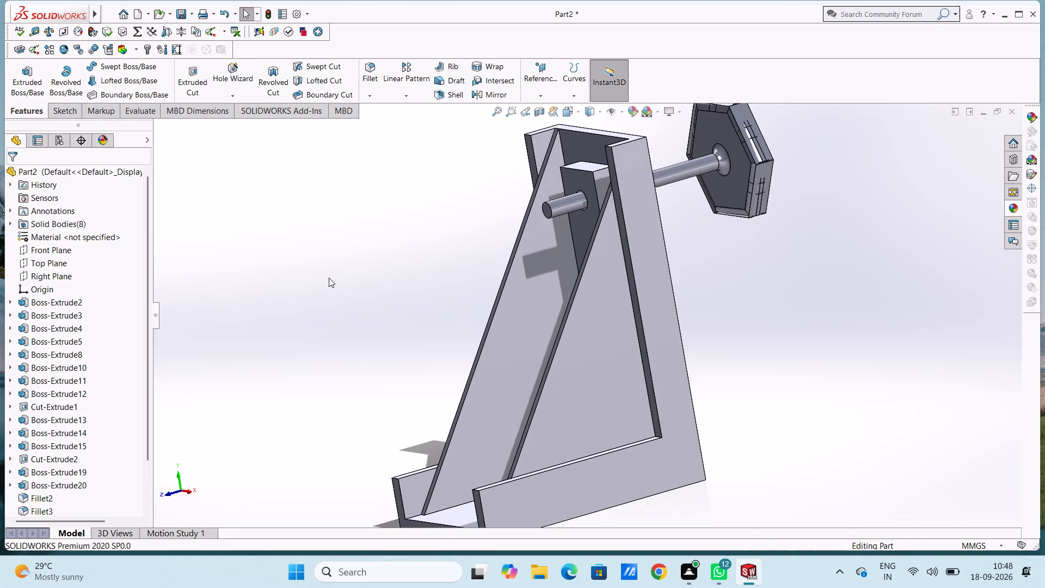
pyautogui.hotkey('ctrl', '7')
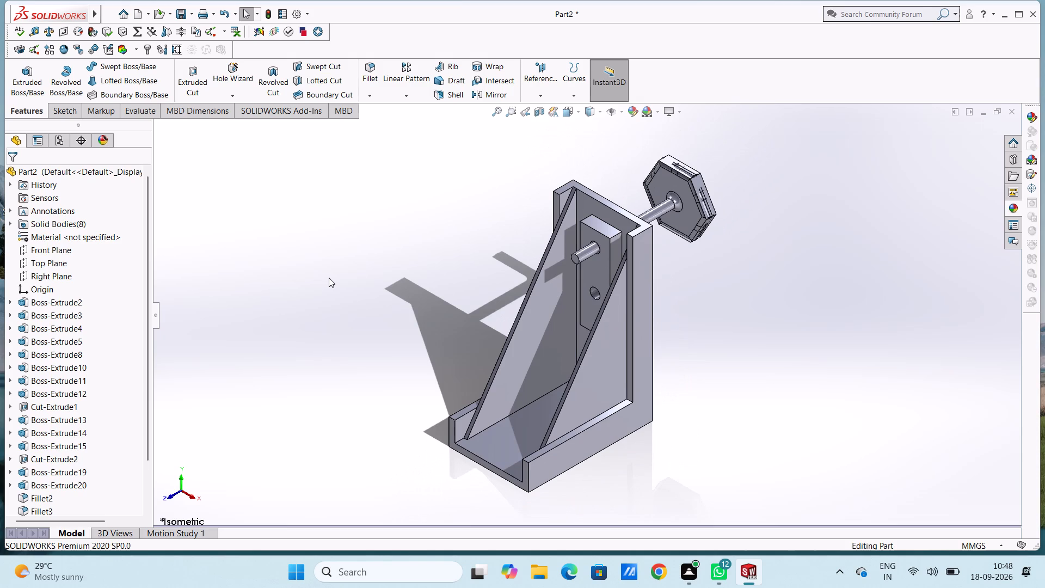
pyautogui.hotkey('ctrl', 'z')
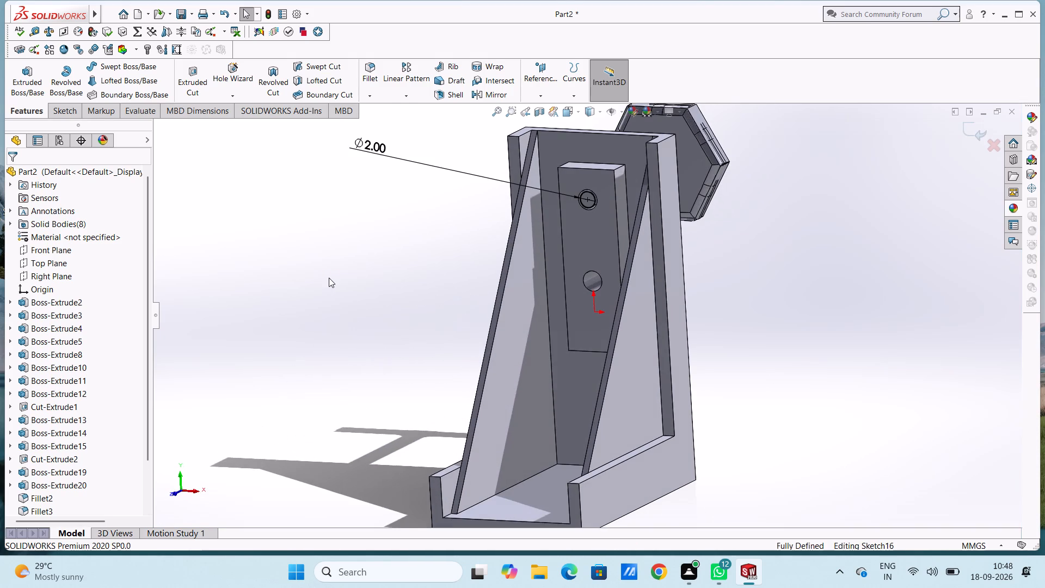
# Extrude the 2 mm circle at the upper pad hole 3 mm outward with merged result.
pyautogui.click(29, 116)
pyautogui.click(18, 65)
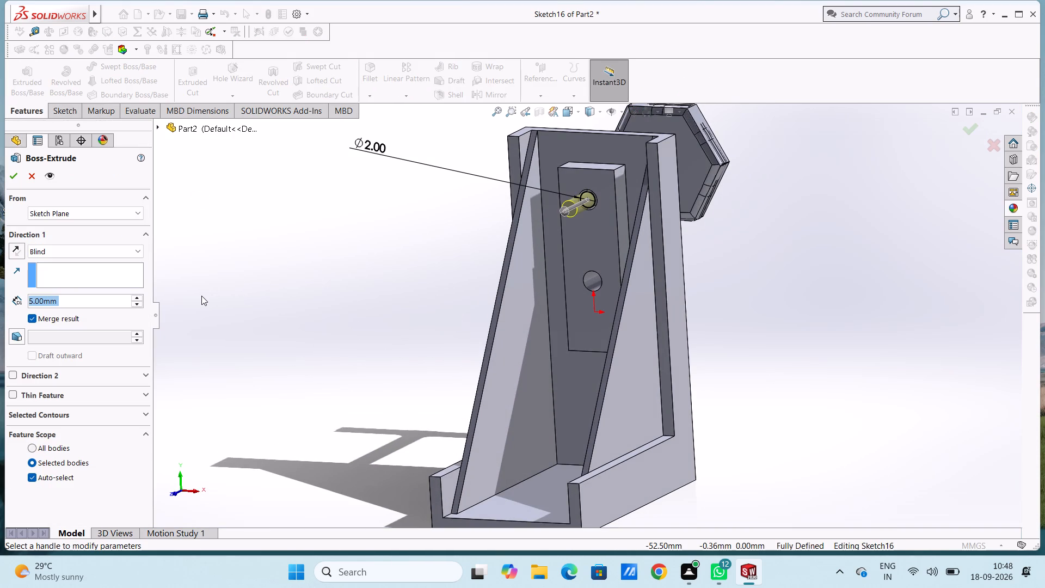
pyautogui.press('3')
pyautogui.press('Return')
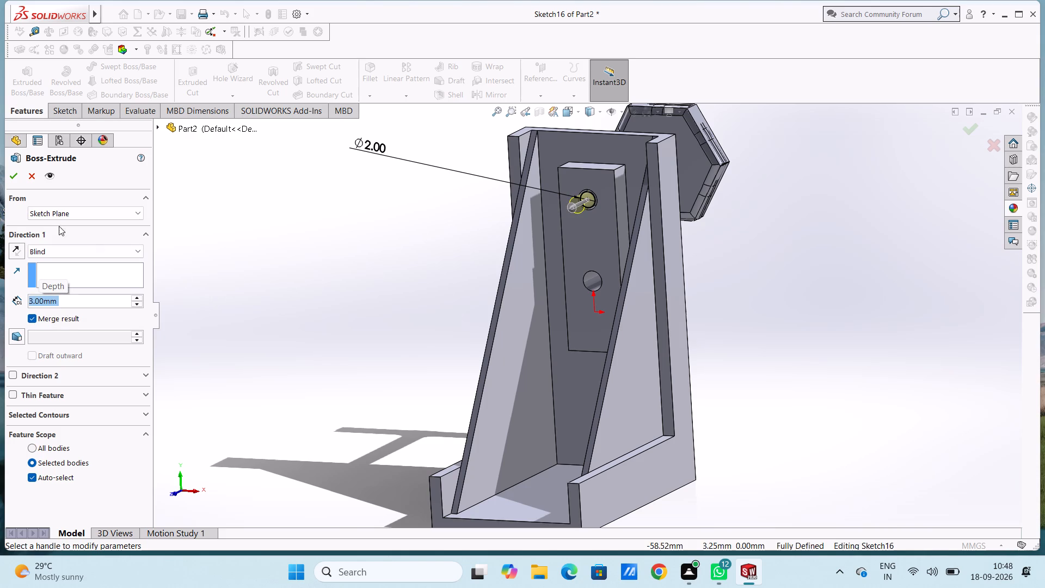
pyautogui.click(11, 169)
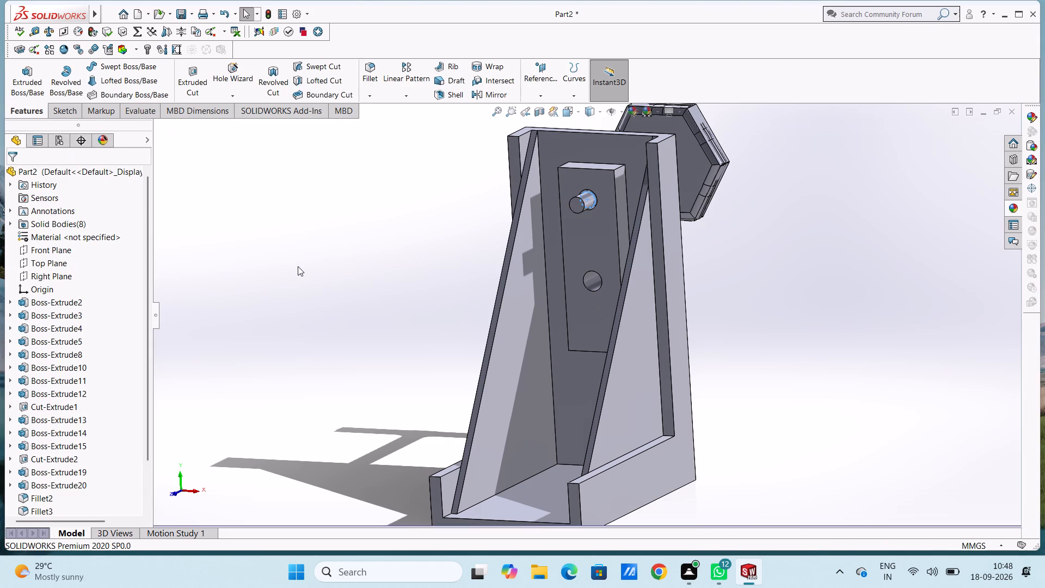
pyautogui.hotkey('ctrl', '7')
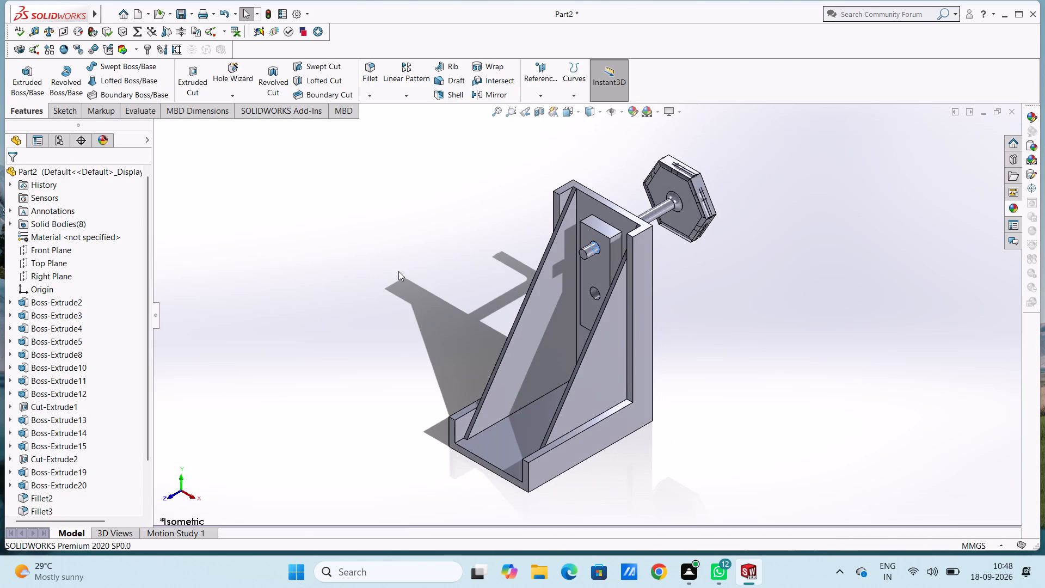
pyautogui.click(404, 271)
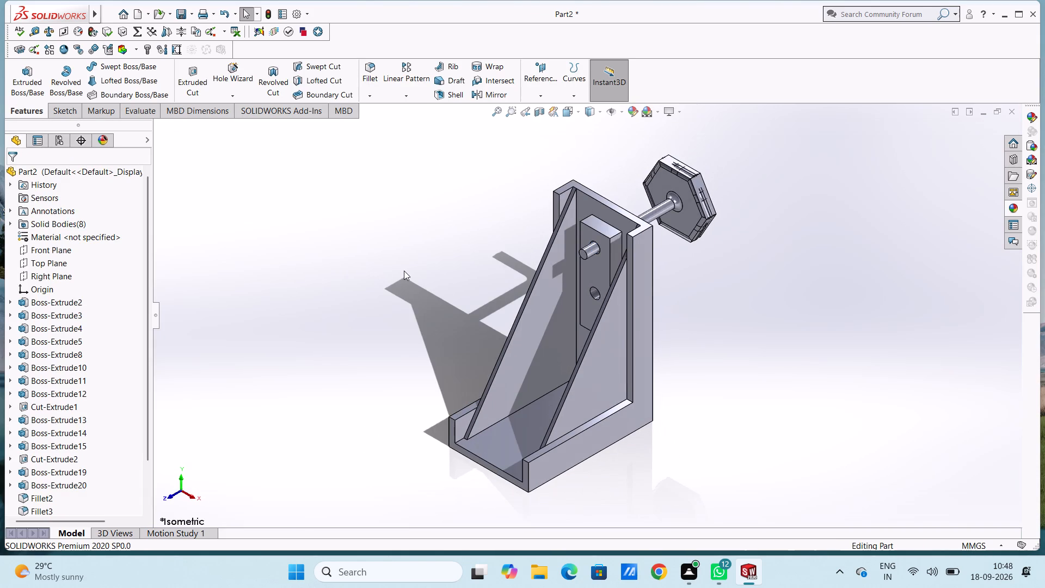
# Start a sketch on the extended rod's front end face and draw a concentric circle of radius 3 mm.
pyautogui.hotkey('ctrl', '1')
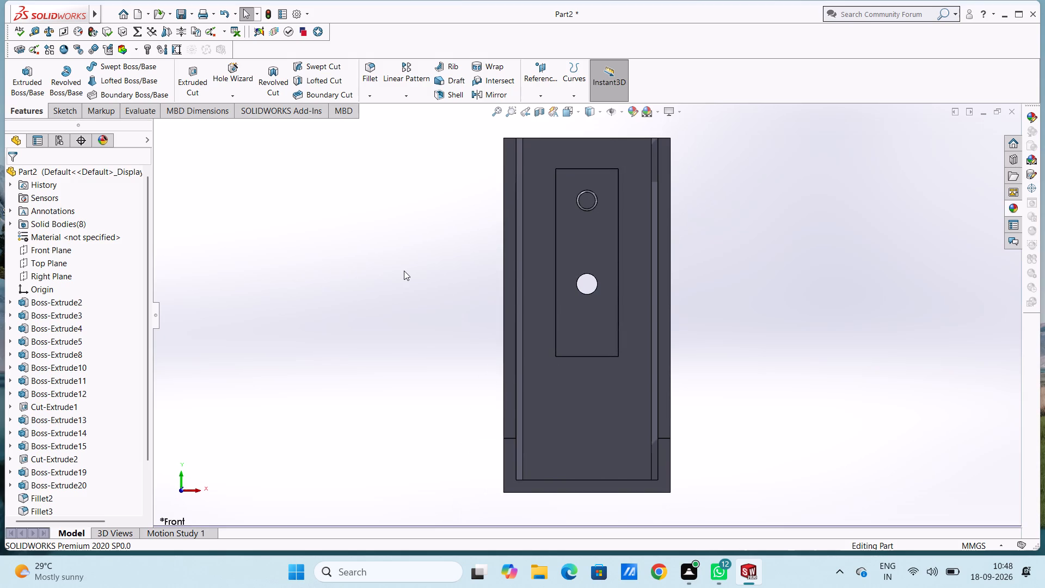
pyautogui.click(592, 198)
pyautogui.click(640, 167)
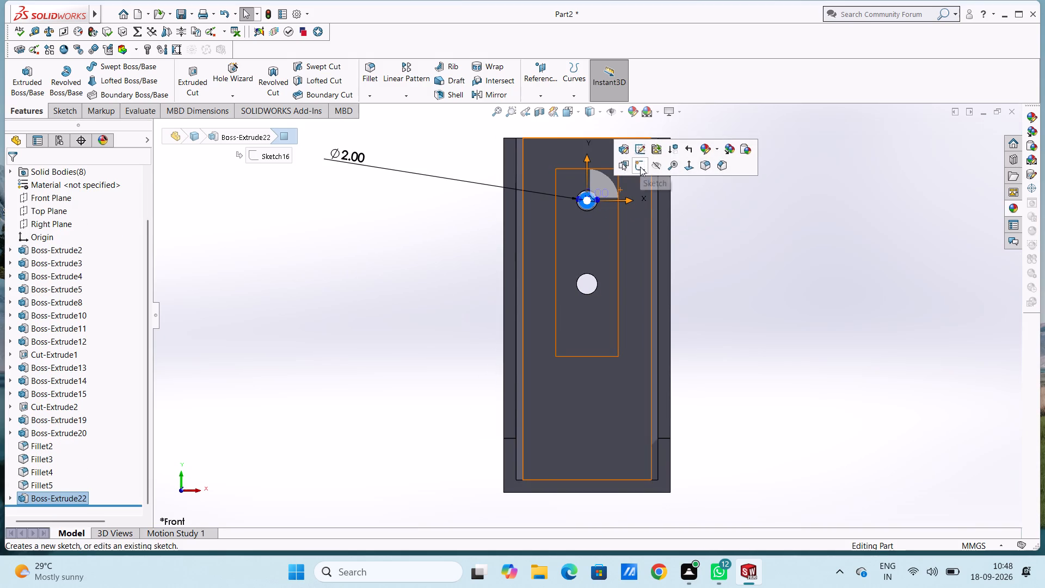
pyautogui.scroll(-5, 727, 173)
pyautogui.click(651, 251)
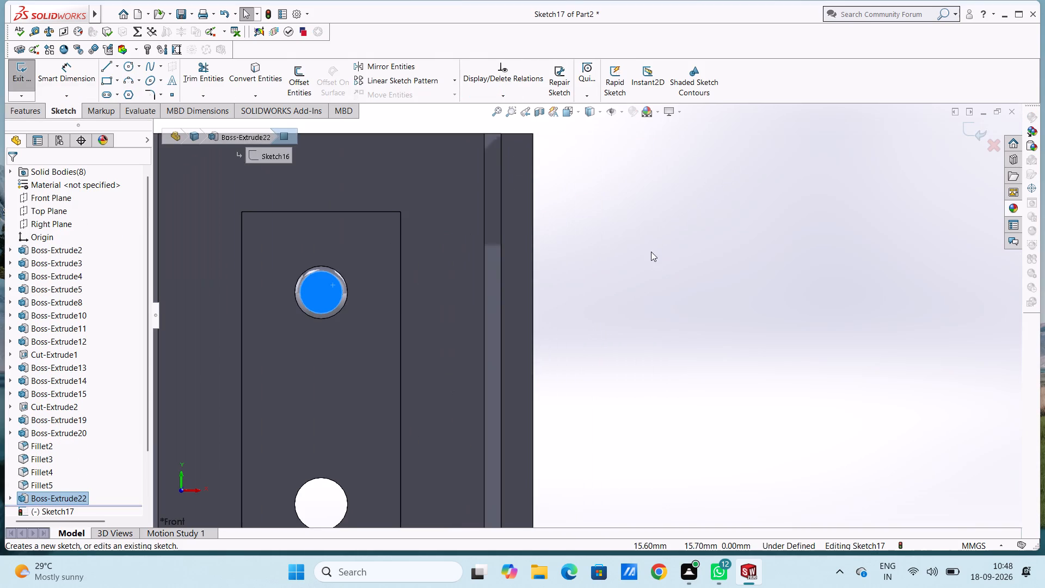
pyautogui.scroll(4, 636, 267)
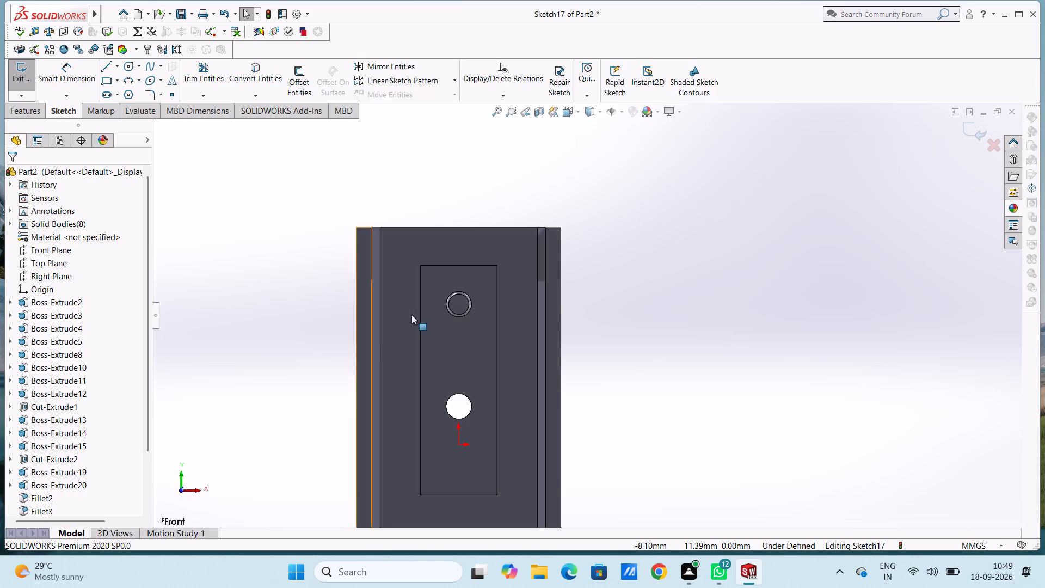
pyautogui.scroll(-2, 454, 287)
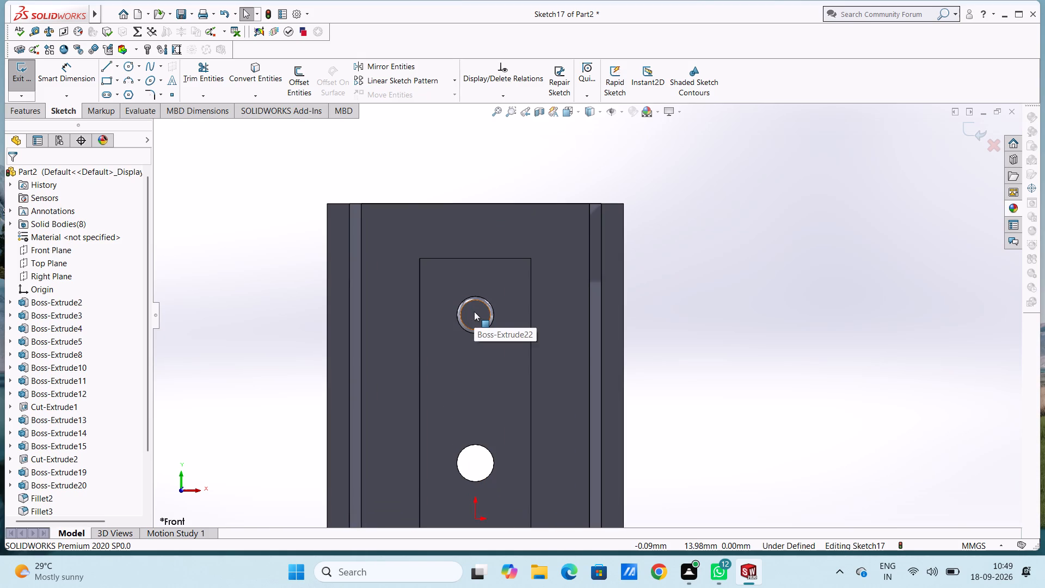
pyautogui.click(474, 311)
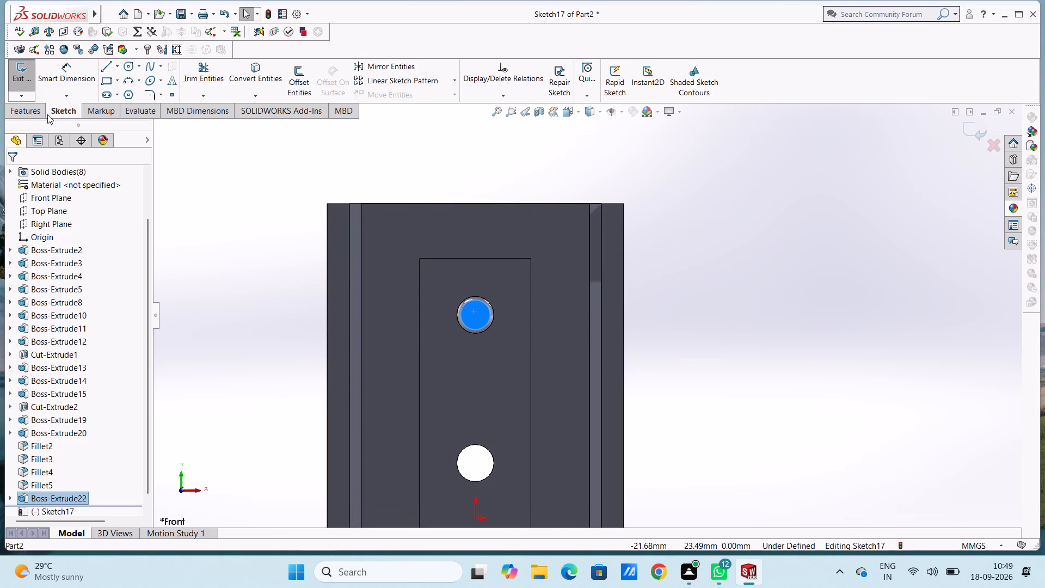
pyautogui.click(17, 111)
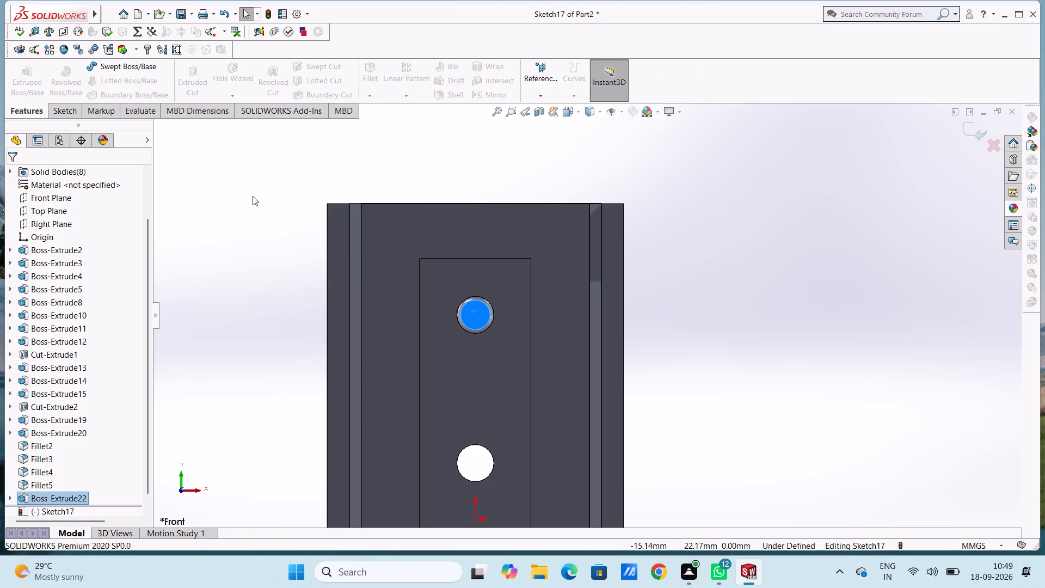
pyautogui.press('Escape')
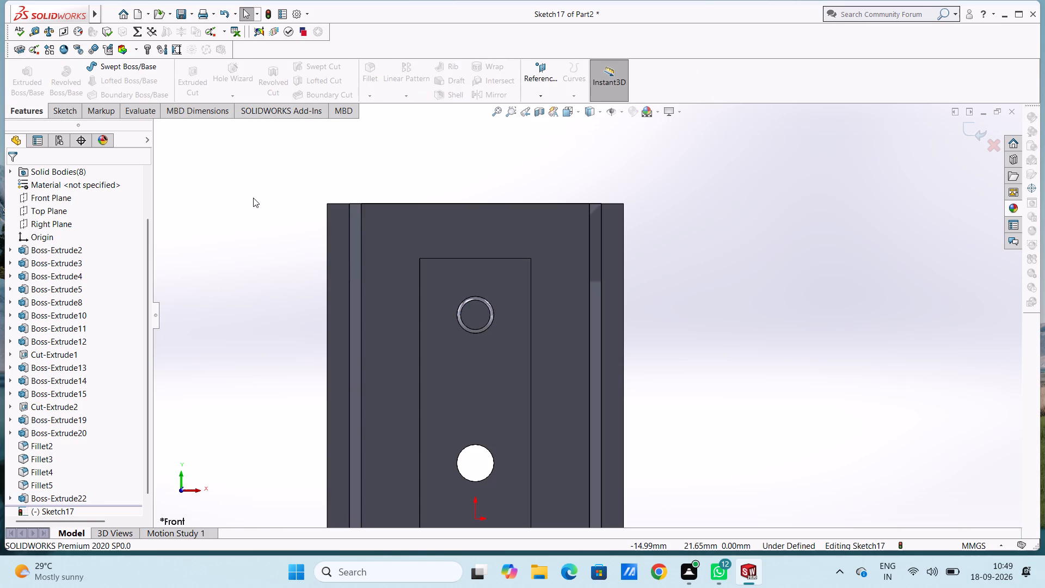
pyautogui.click(59, 109)
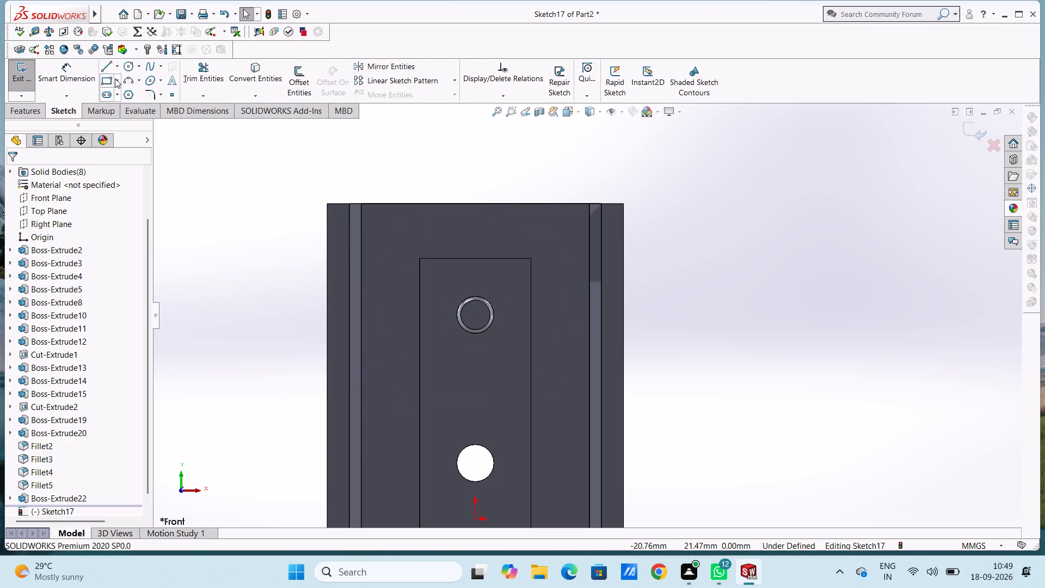
pyautogui.click(128, 69)
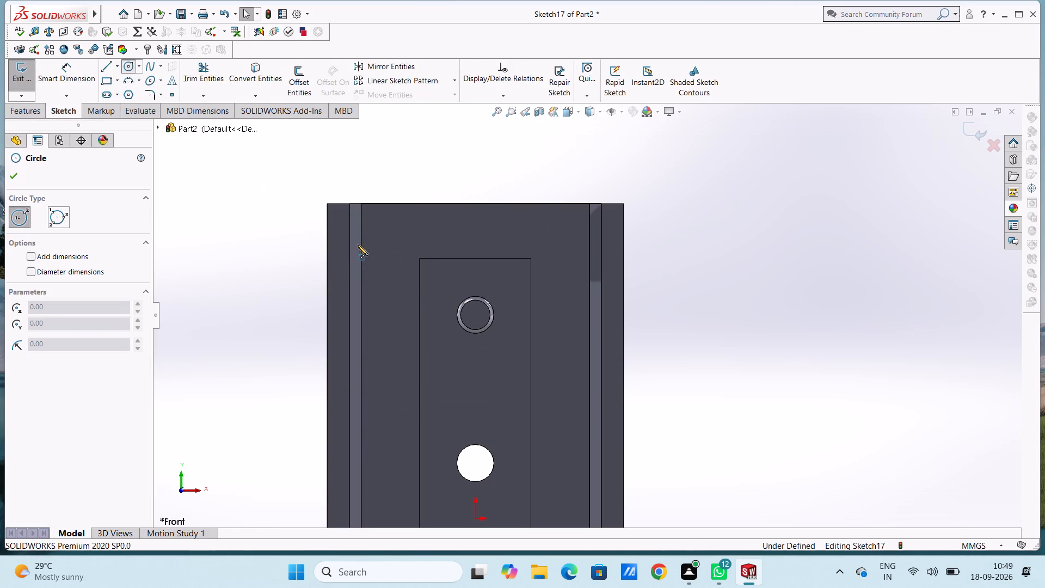
pyautogui.click(476, 315)
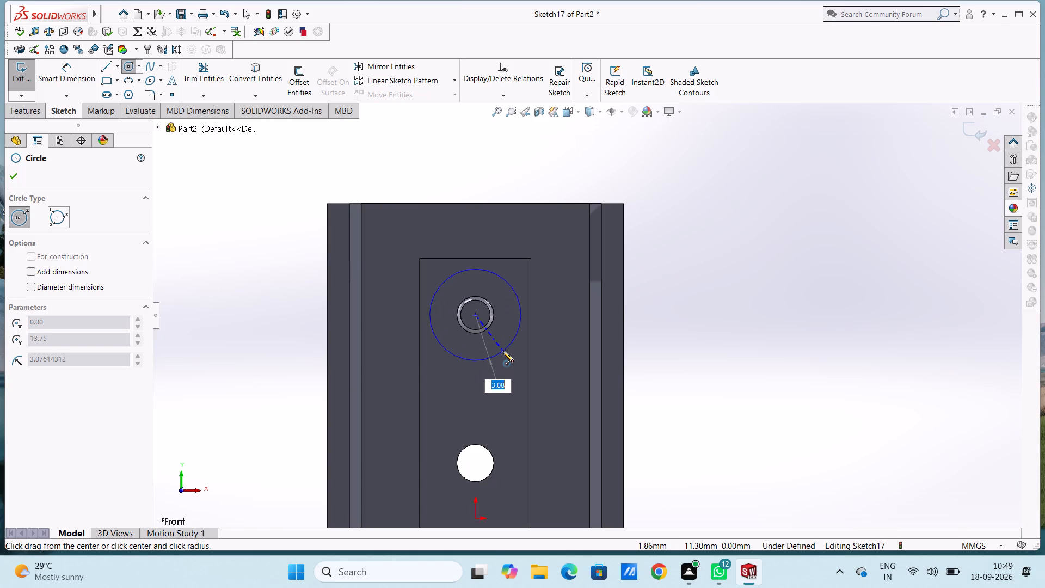
pyautogui.press('3')
pyautogui.press('Return')
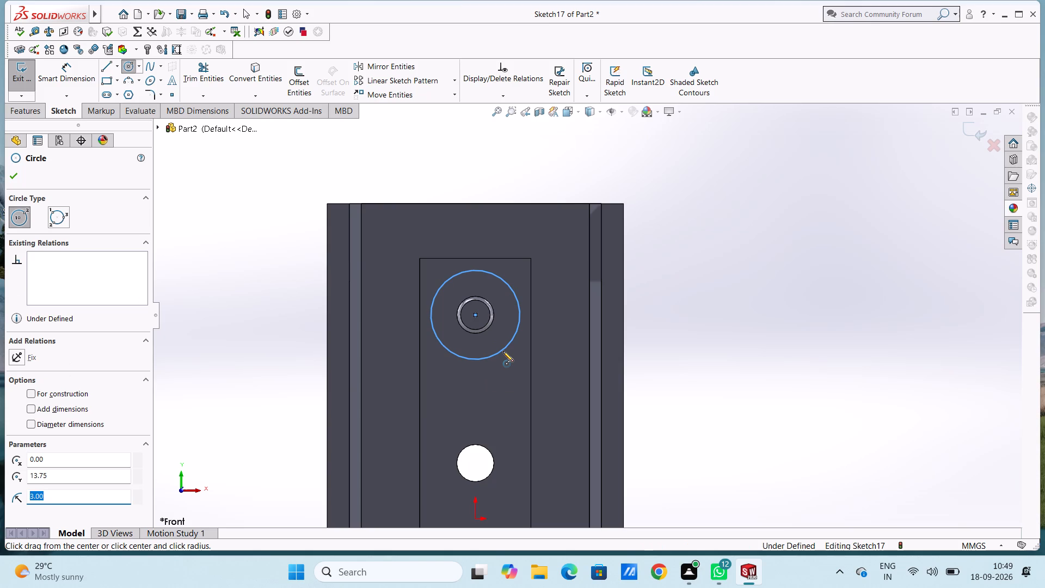
pyautogui.press('Escape')
pyautogui.press('Escape')
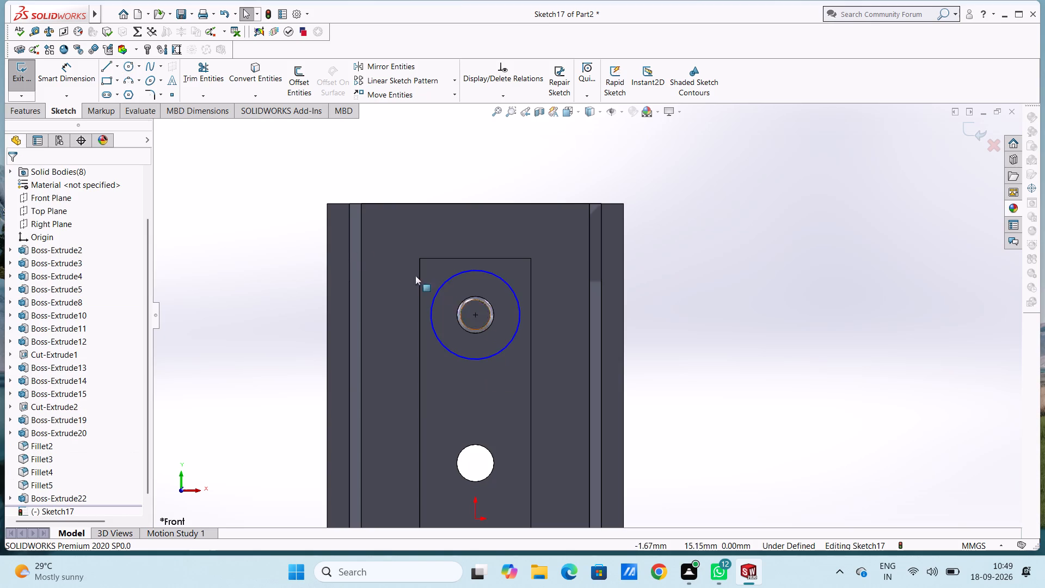
# Dimension the new circle's diameter on the rod's end face at 6 mm.
pyautogui.click(52, 72)
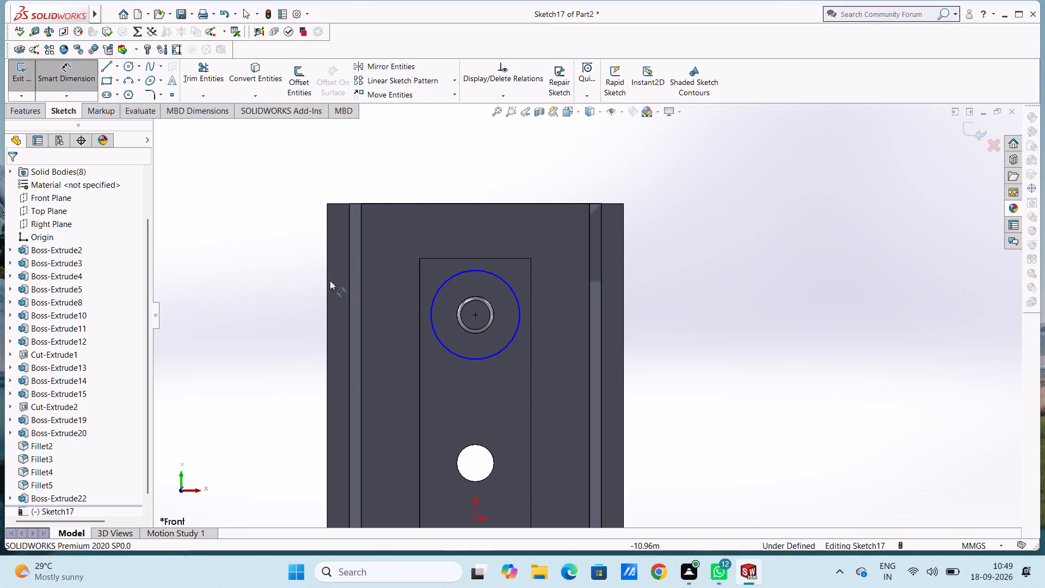
pyautogui.click(435, 301)
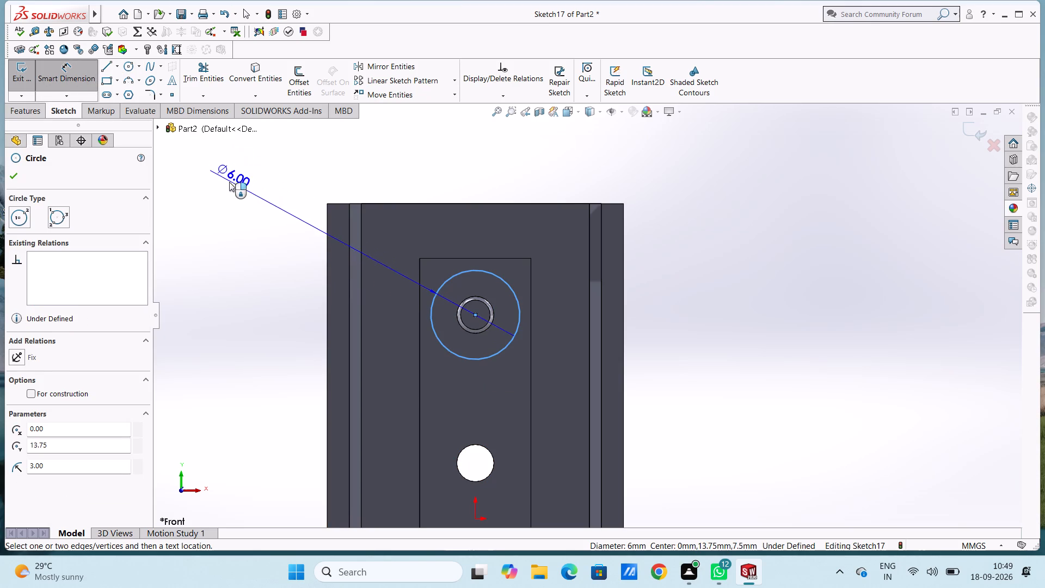
pyautogui.click(231, 181)
pyautogui.click(188, 164)
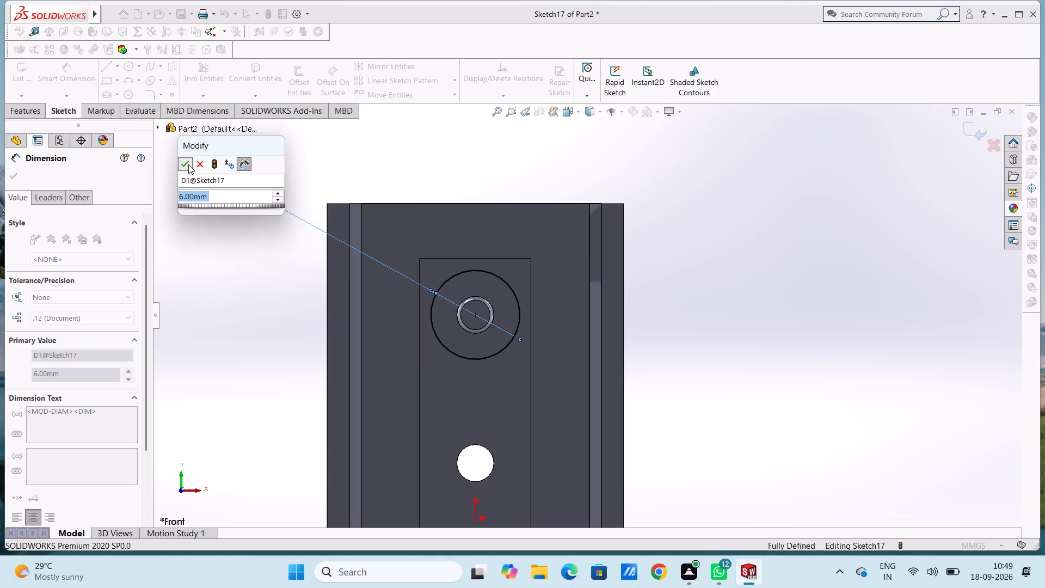
pyautogui.click(237, 293)
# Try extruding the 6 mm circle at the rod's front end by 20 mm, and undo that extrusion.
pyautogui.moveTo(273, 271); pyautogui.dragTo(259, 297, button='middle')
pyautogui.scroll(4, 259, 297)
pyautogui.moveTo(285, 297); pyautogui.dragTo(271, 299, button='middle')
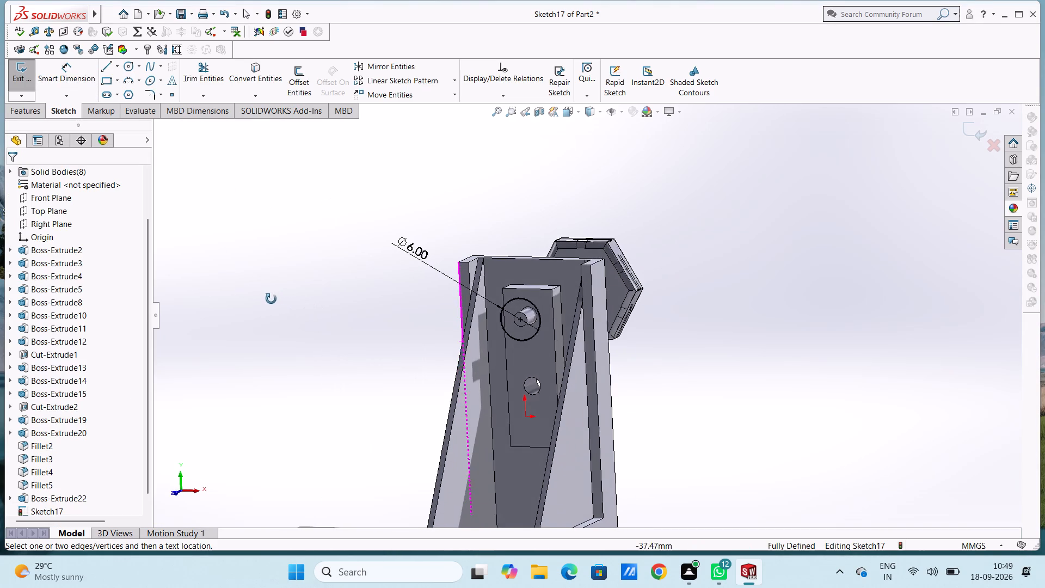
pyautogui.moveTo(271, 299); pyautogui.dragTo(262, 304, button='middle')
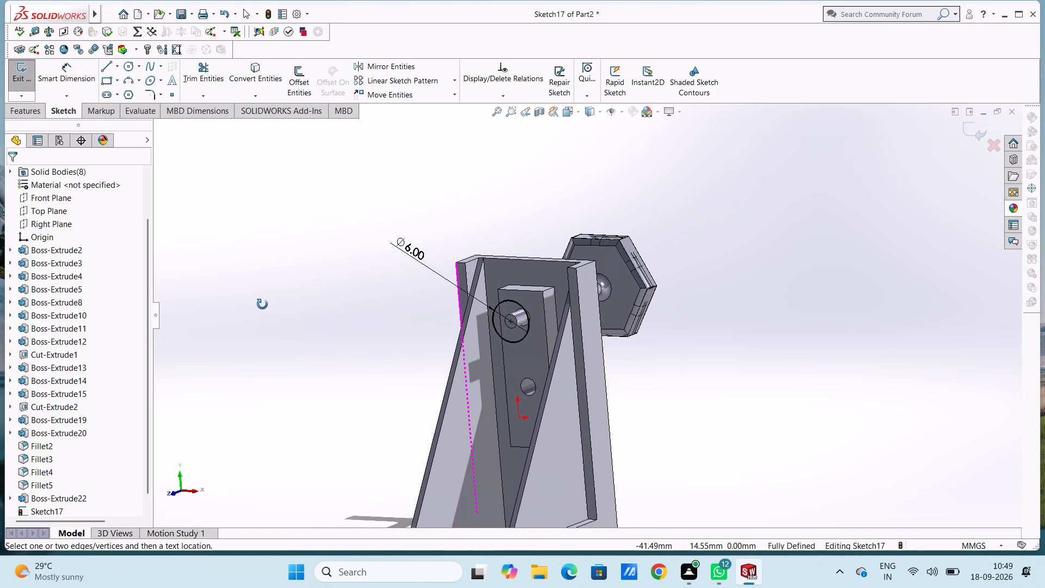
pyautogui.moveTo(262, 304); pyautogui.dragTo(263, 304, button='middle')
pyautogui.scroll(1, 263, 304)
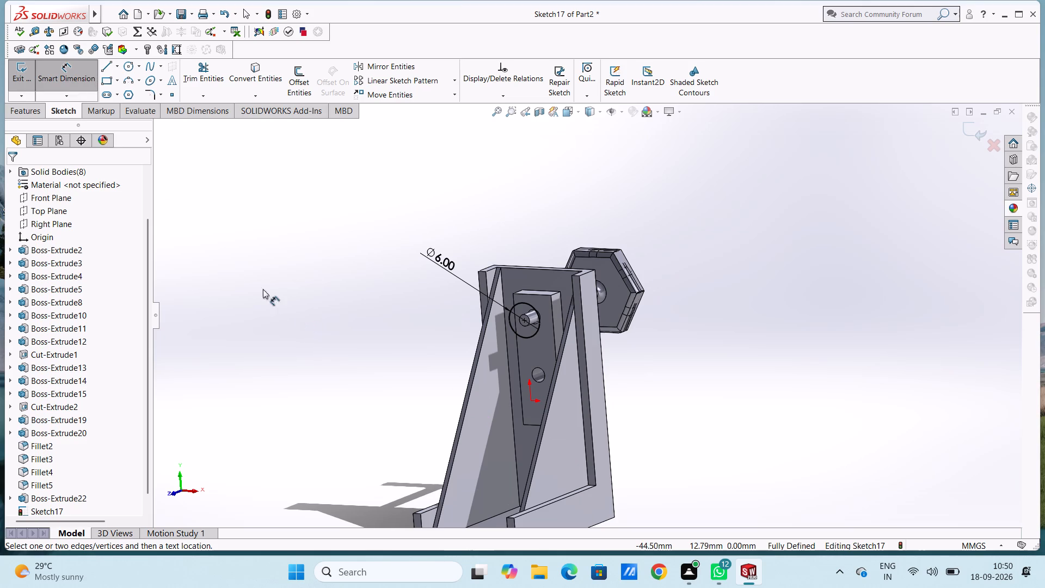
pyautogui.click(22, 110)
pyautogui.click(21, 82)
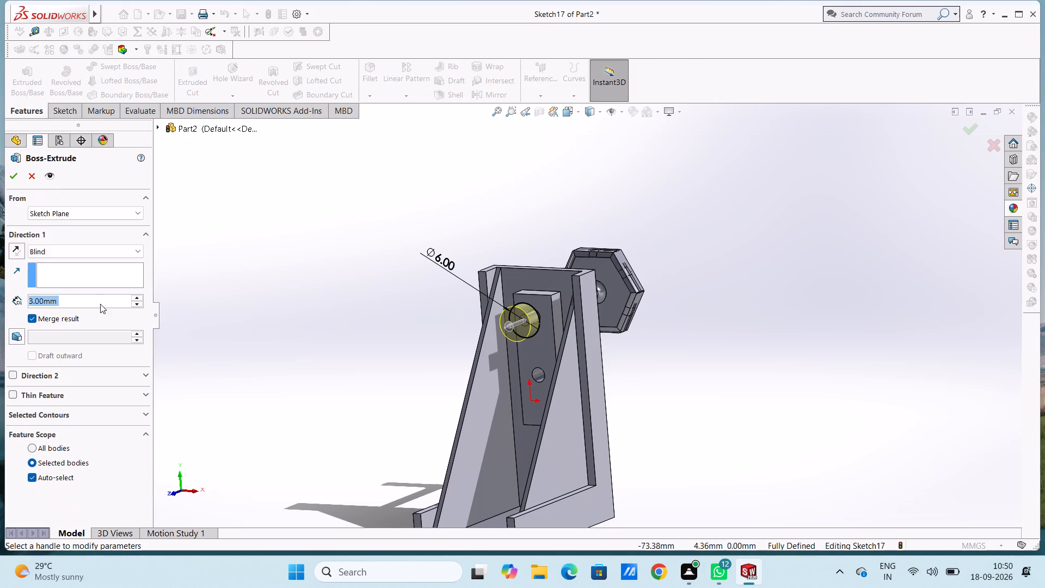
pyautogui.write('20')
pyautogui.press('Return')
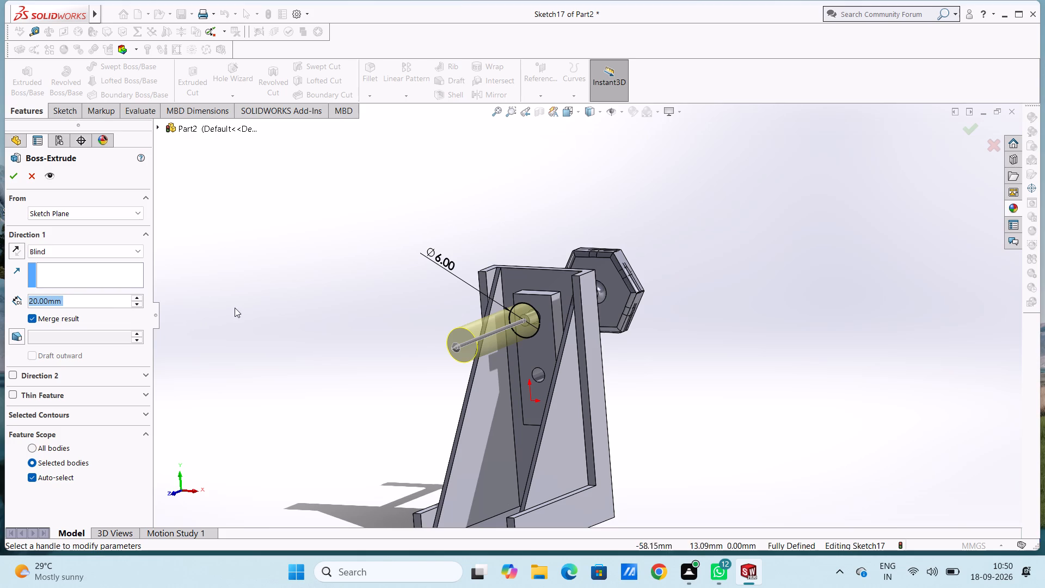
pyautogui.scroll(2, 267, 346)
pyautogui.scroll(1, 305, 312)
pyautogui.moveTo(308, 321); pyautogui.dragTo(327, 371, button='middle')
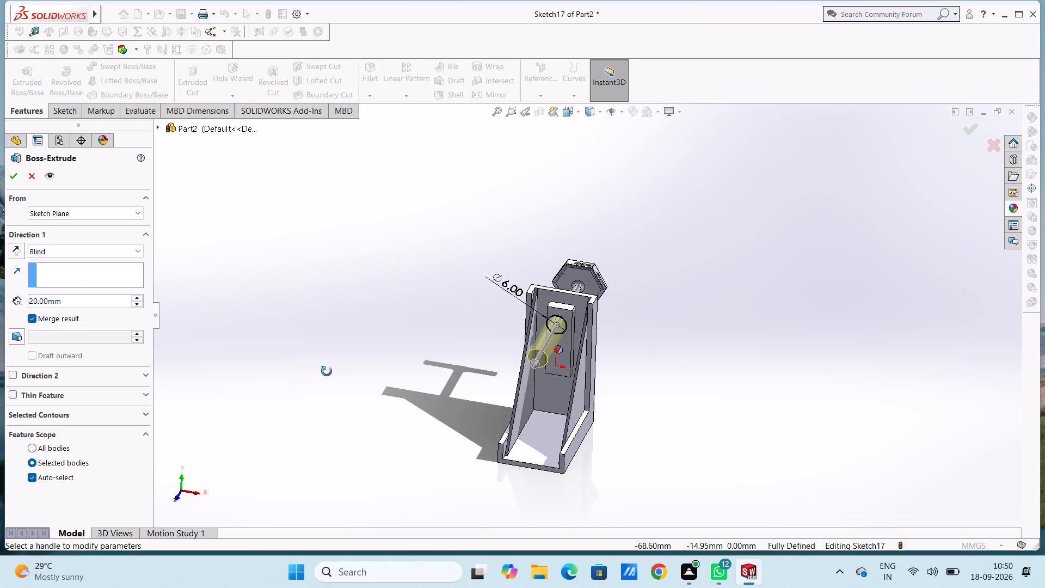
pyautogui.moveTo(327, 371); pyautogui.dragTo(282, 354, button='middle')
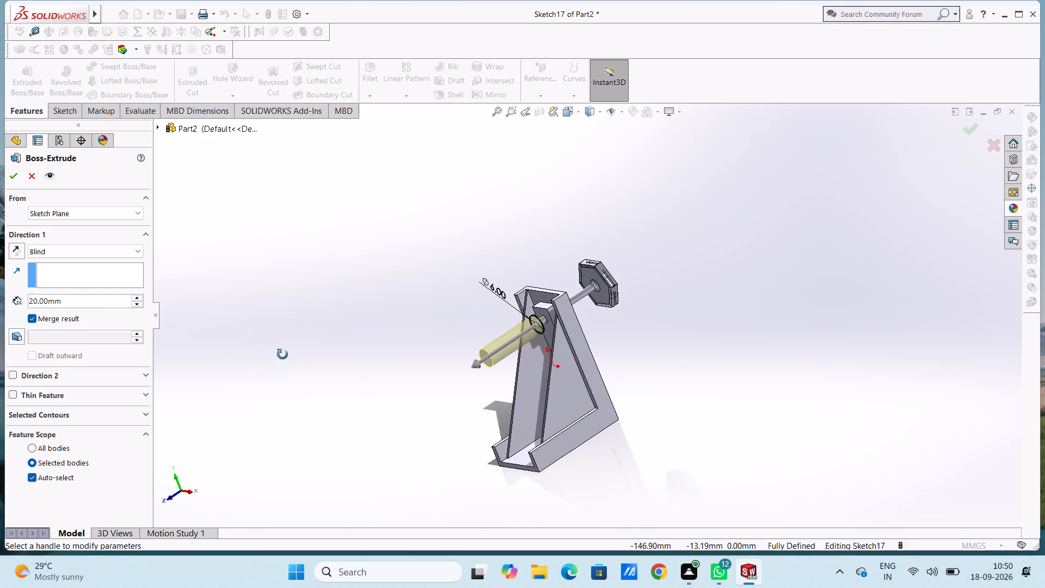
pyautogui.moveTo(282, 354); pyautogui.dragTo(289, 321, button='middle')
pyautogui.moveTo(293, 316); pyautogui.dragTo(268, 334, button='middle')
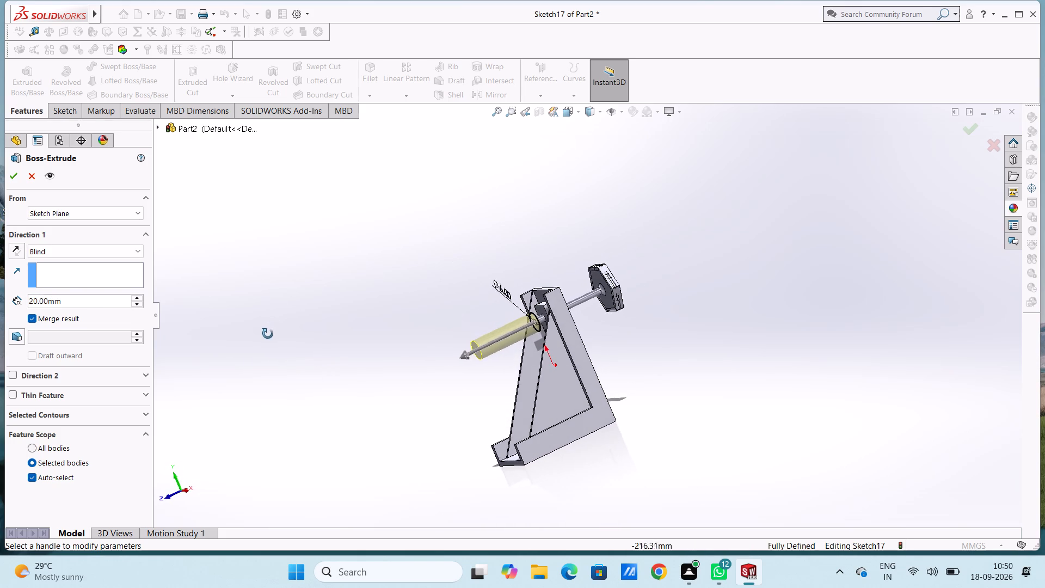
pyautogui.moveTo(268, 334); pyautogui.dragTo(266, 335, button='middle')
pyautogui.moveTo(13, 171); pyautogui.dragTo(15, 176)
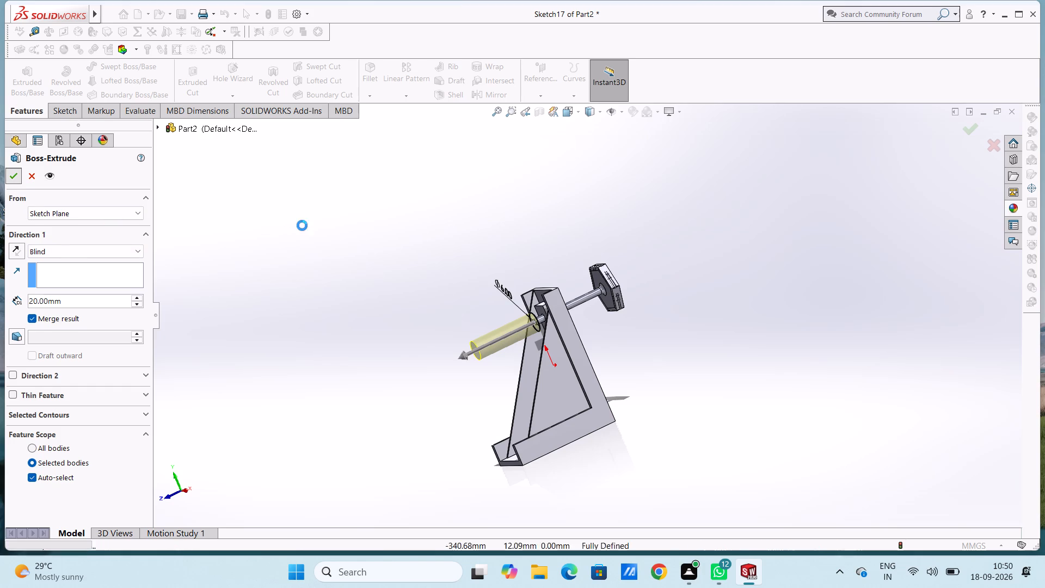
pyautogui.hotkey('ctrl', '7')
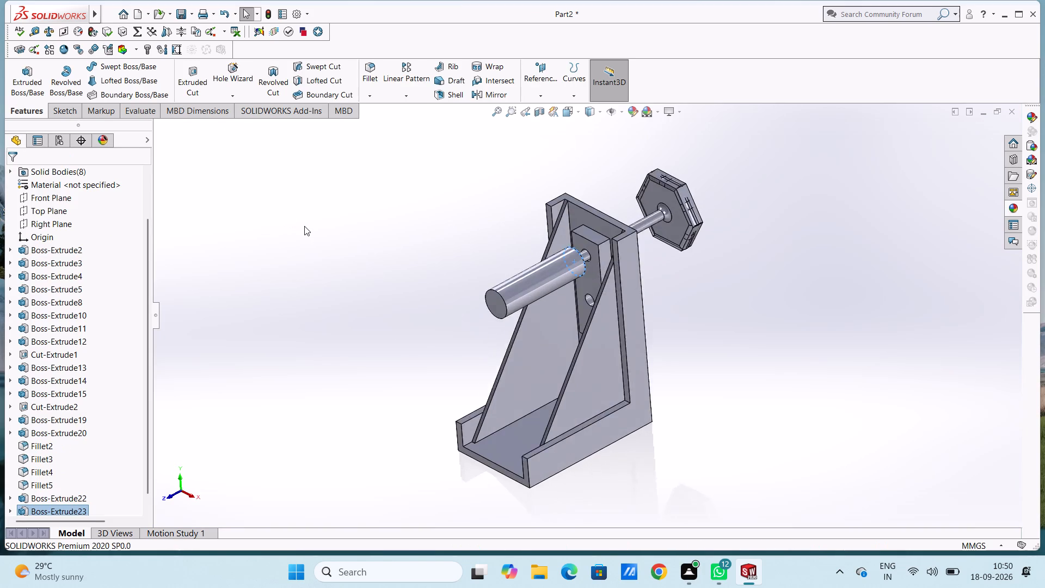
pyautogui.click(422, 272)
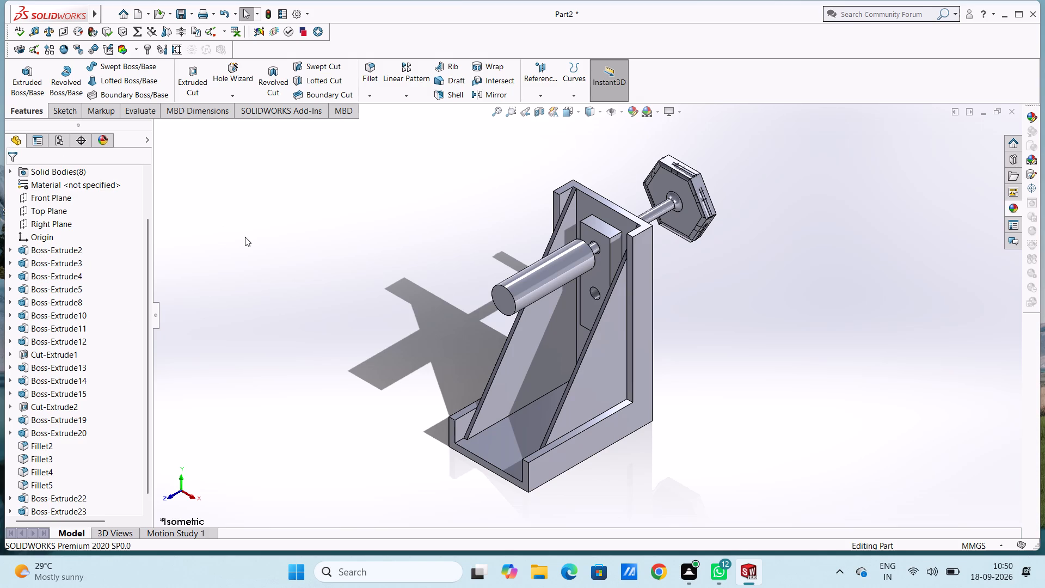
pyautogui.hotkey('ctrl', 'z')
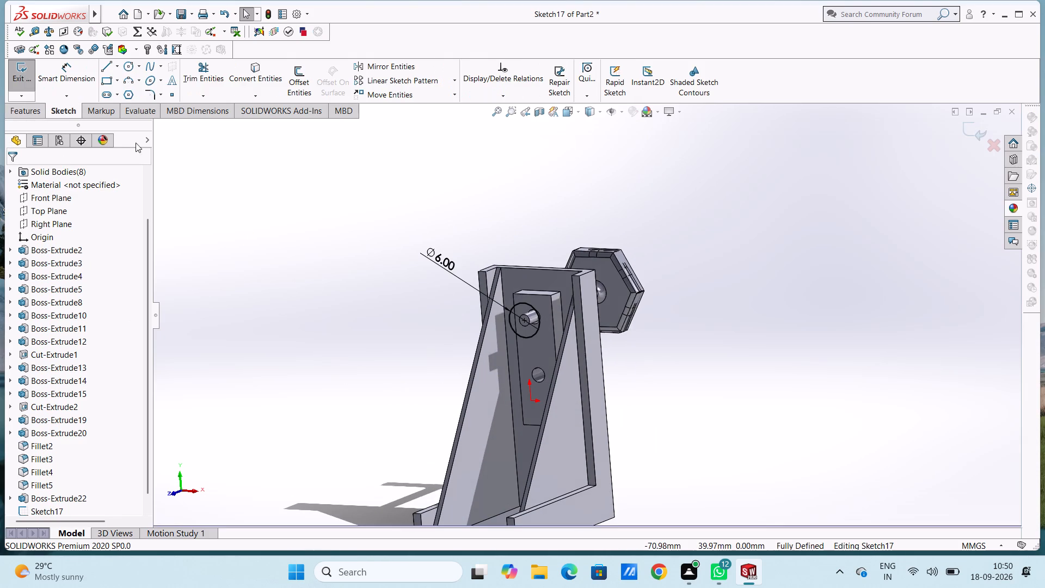
# Extrude the 6 mm circle at the rod's front end 15 mm outward with merged result.
pyautogui.click(24, 108)
pyautogui.click(25, 83)
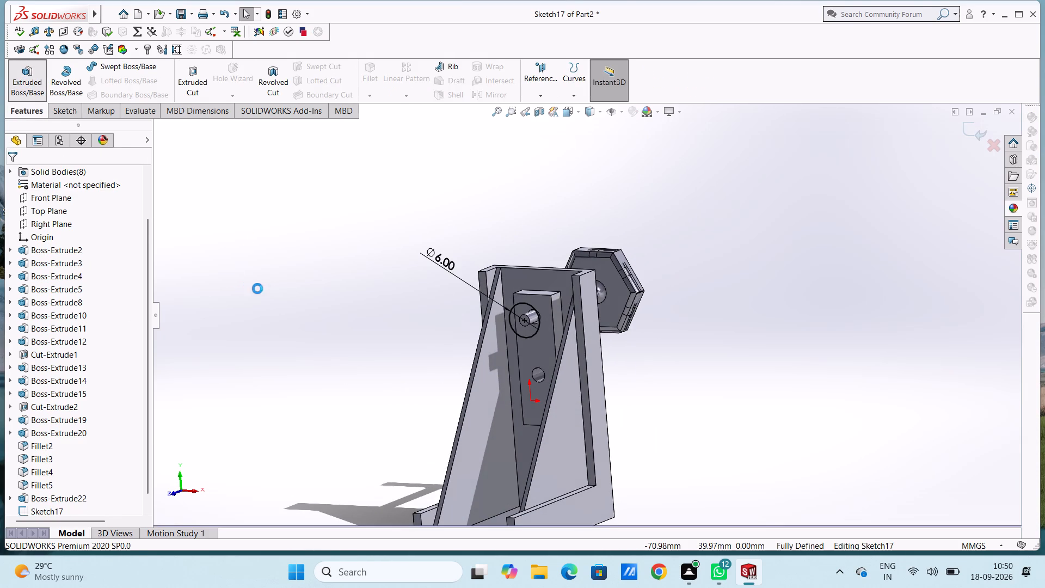
pyautogui.write('15')
pyautogui.press('Return')
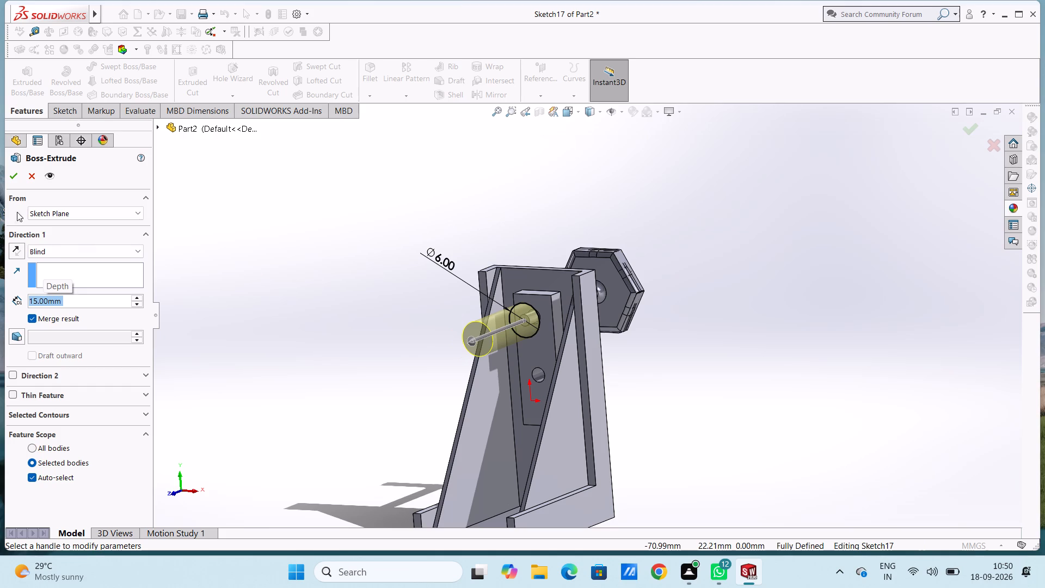
pyautogui.click(15, 174)
pyautogui.click(272, 301)
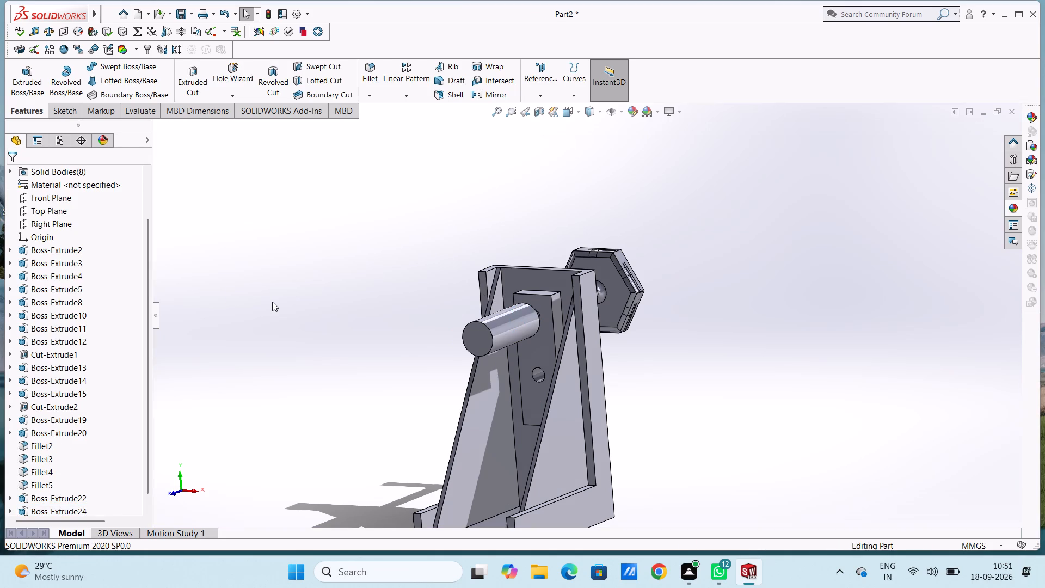
# Fillet the outer edge of the 6 mm cylinder's free end with a 1 mm radius.
pyautogui.moveTo(272, 302); pyautogui.dragTo(262, 356, button='middle')
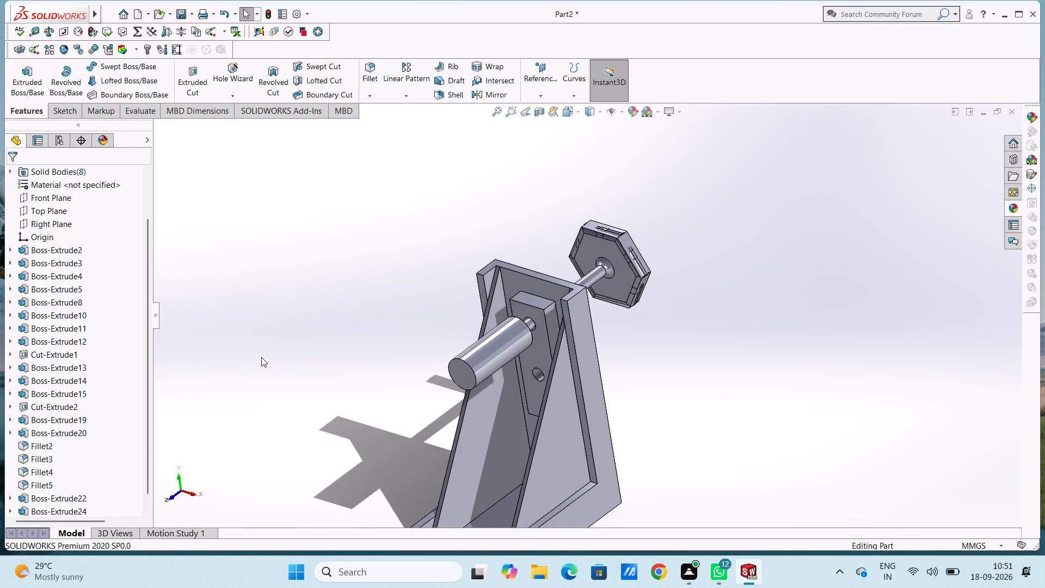
pyautogui.scroll(4, 261, 357)
pyautogui.moveTo(351, 353); pyautogui.dragTo(310, 359, button='middle')
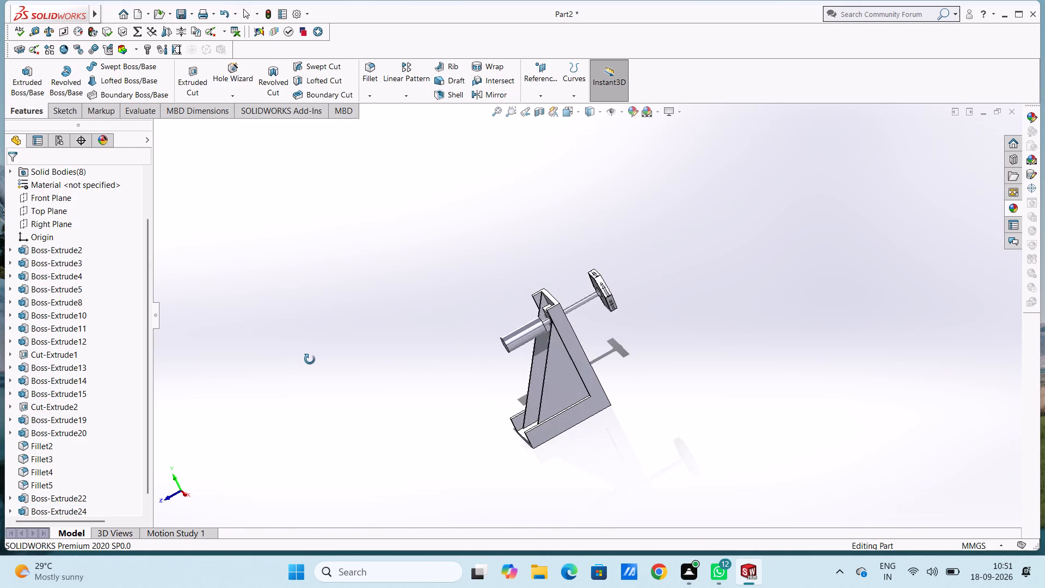
pyautogui.moveTo(310, 359); pyautogui.dragTo(333, 366, button='middle')
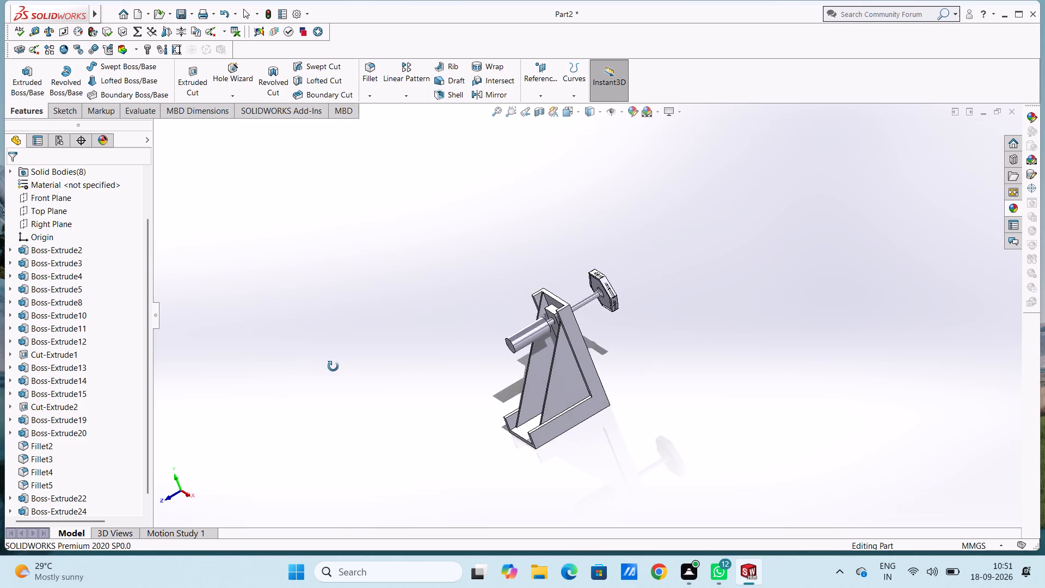
pyautogui.moveTo(333, 366); pyautogui.dragTo(352, 372, button='middle')
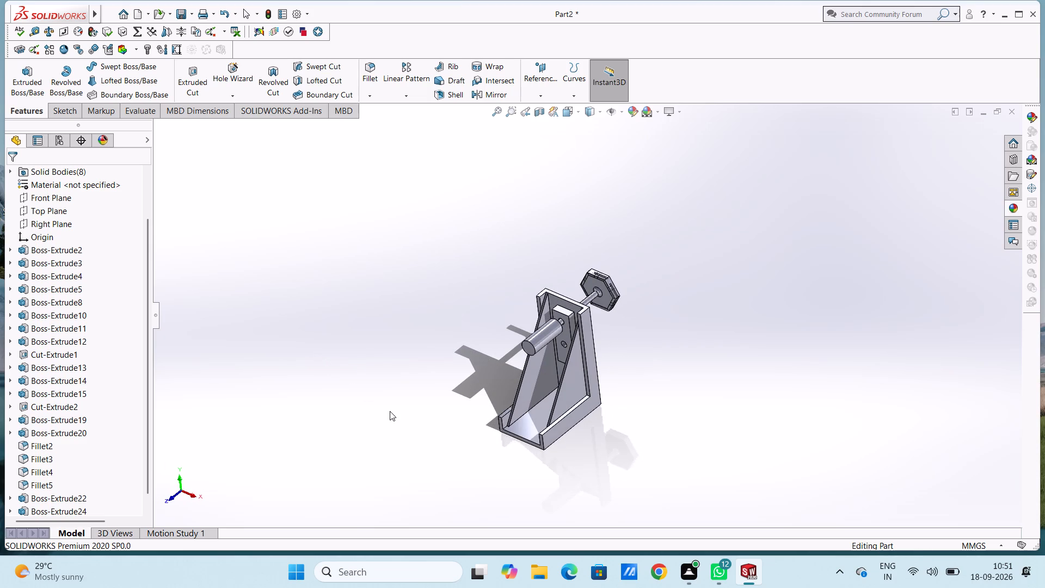
pyautogui.scroll(-5, 561, 350)
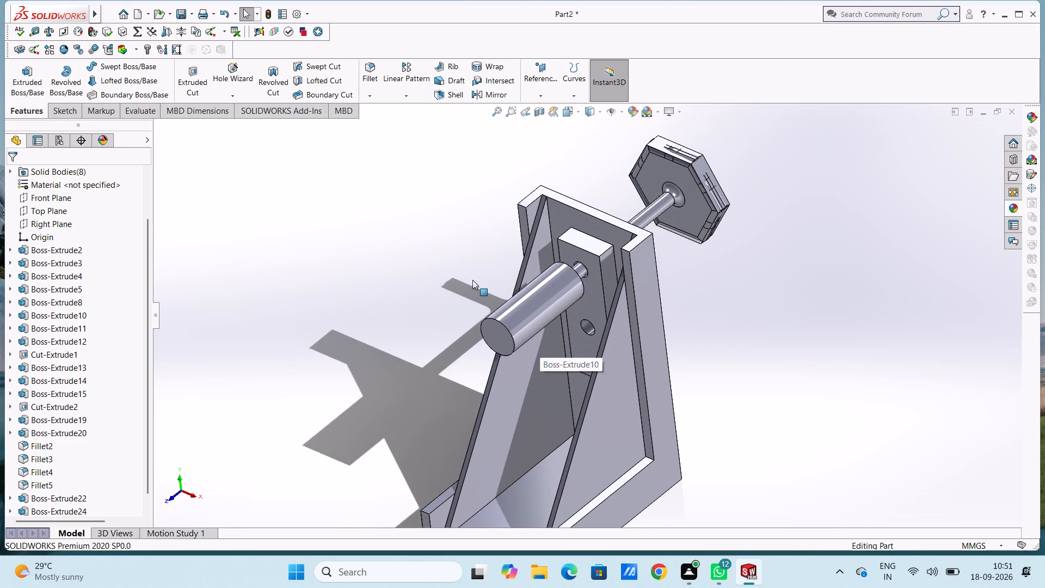
pyautogui.click(373, 75)
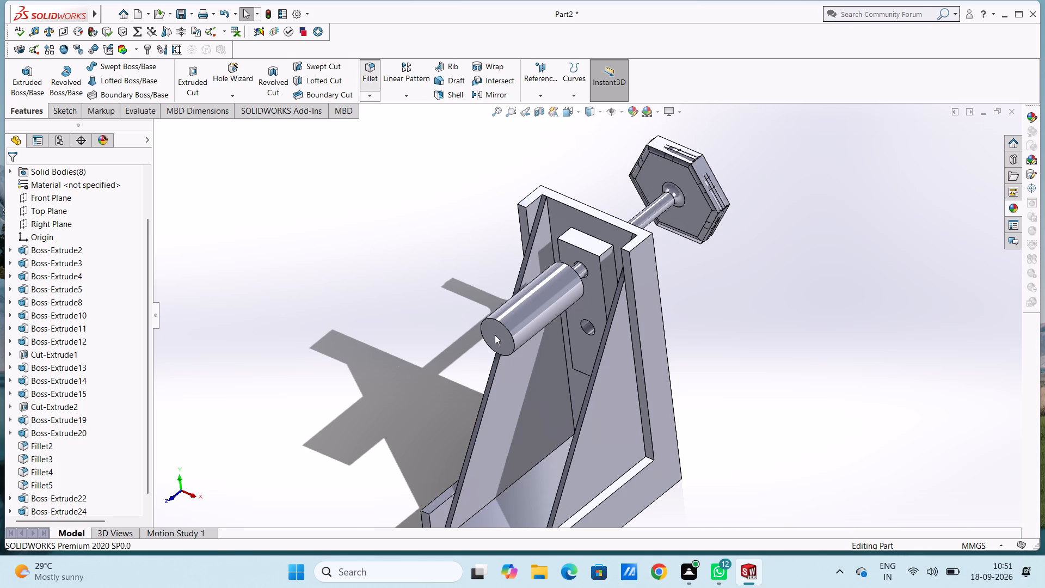
pyautogui.click(507, 328)
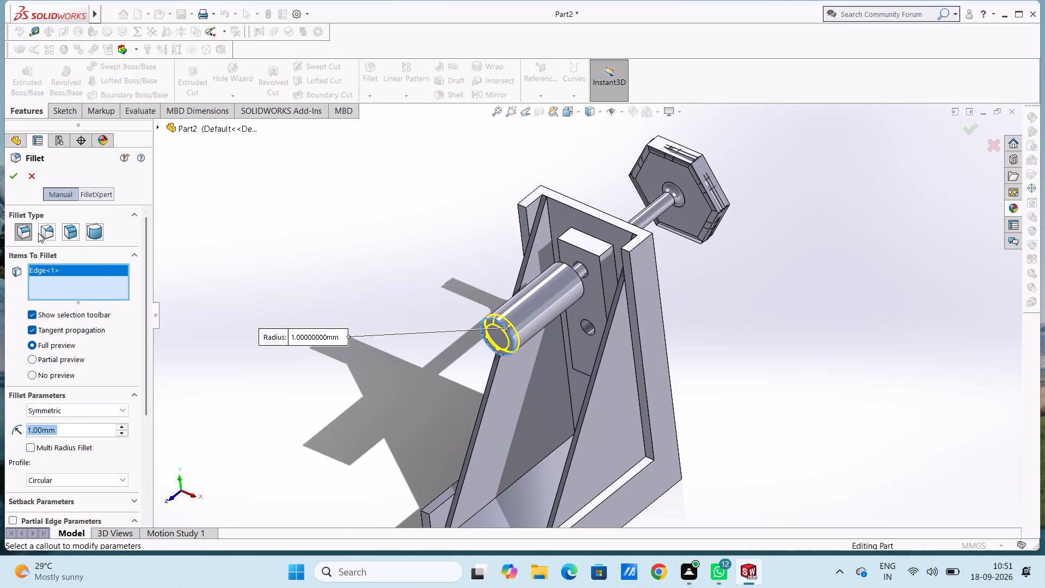
pyautogui.click(15, 179)
pyautogui.click(240, 260)
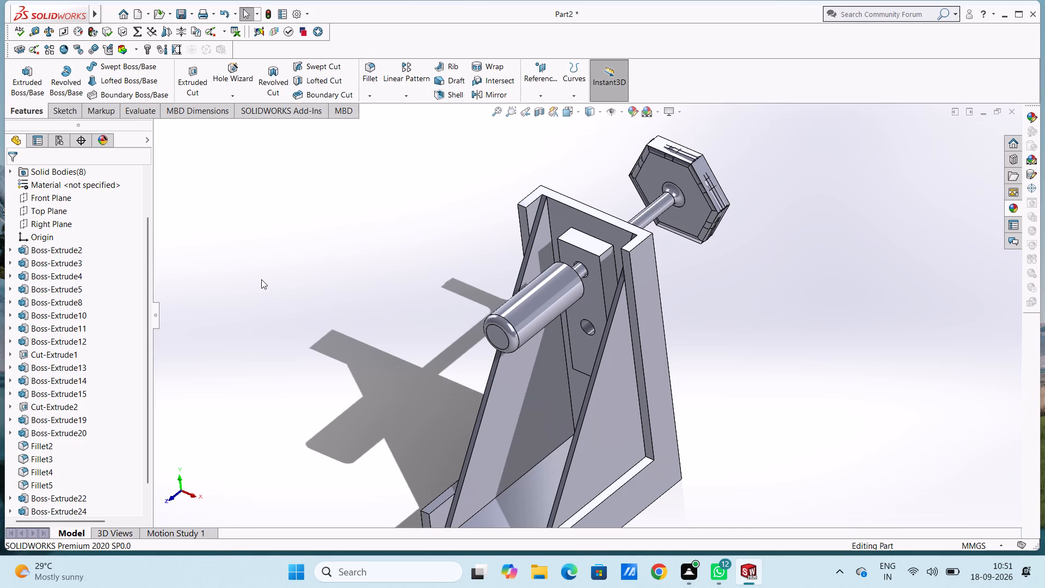
# Start a sketch on the cylinder's front end face and draw a concentric circle of radius 30 mm.
pyautogui.hotkey('ctrl', '2')
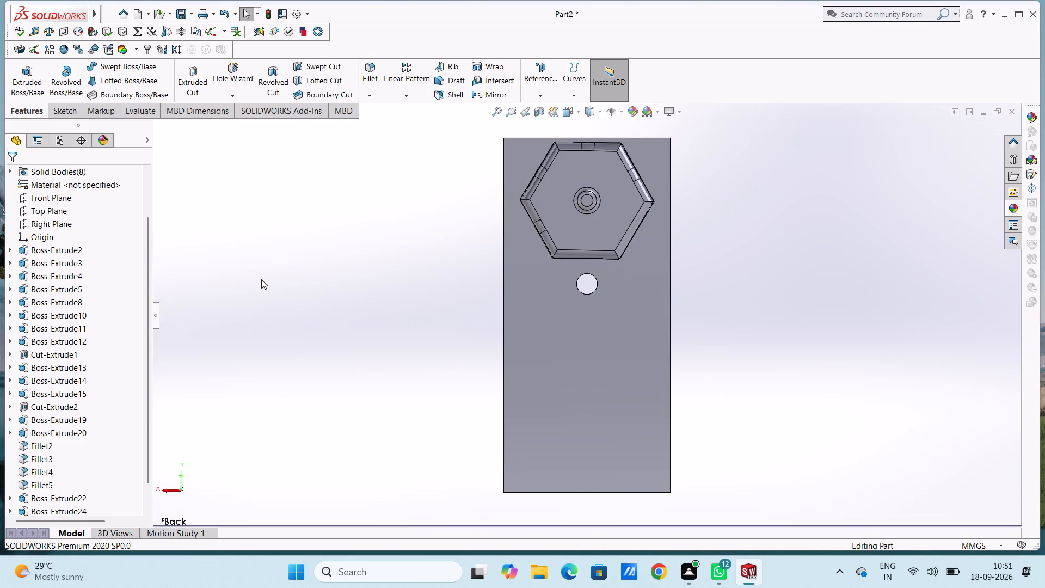
pyautogui.hotkey('ctrl', '1')
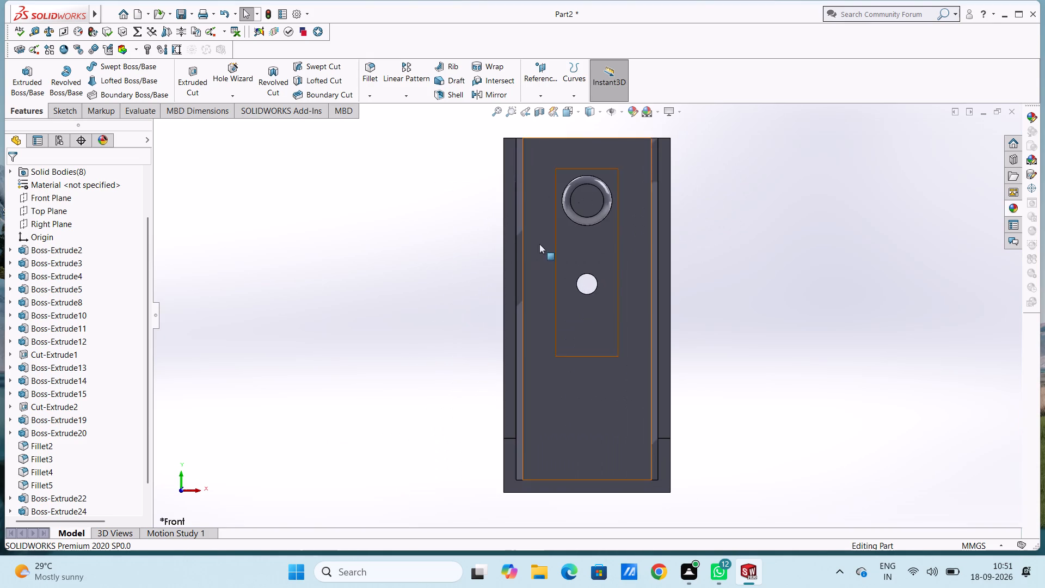
pyautogui.click(582, 204)
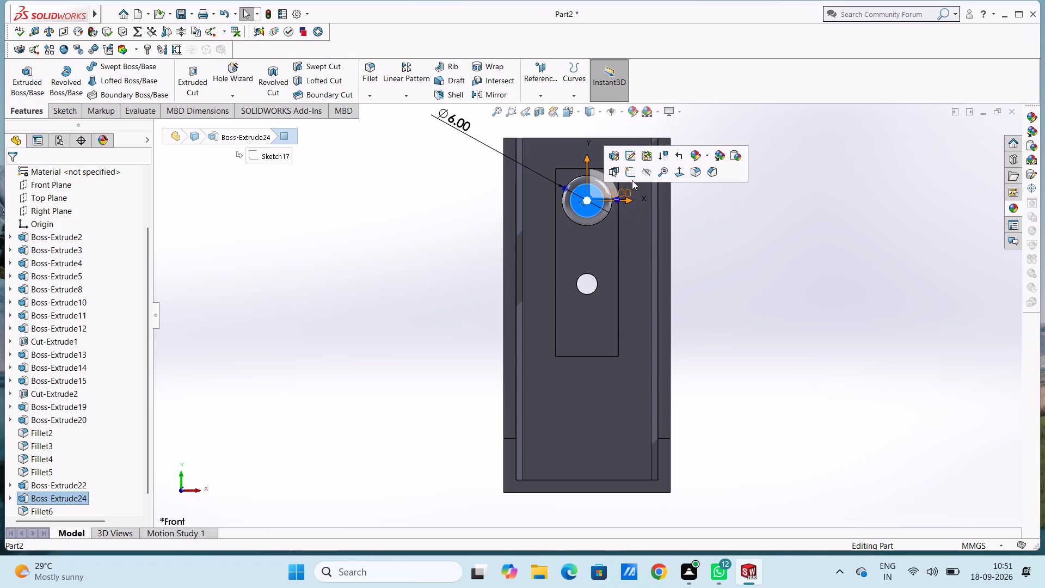
pyautogui.click(630, 175)
pyautogui.click(755, 226)
pyautogui.scroll(-1, 718, 171)
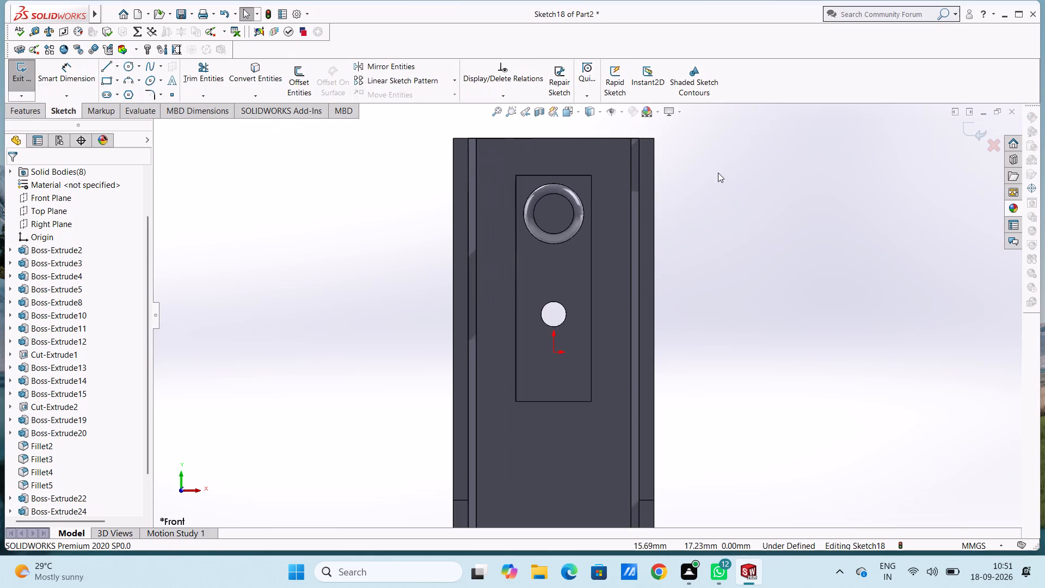
pyautogui.scroll(-1, 718, 173)
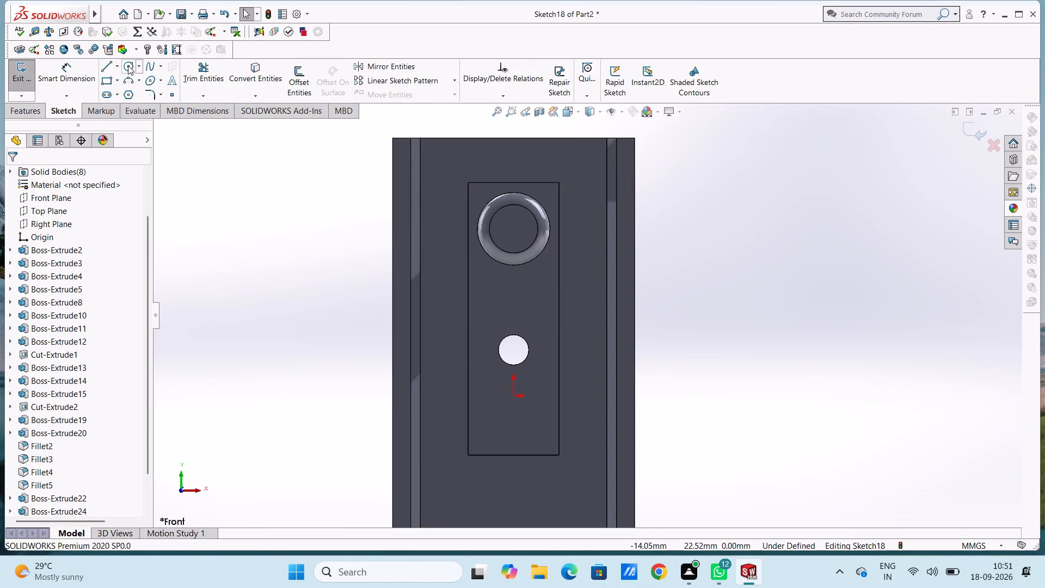
pyautogui.click(128, 65)
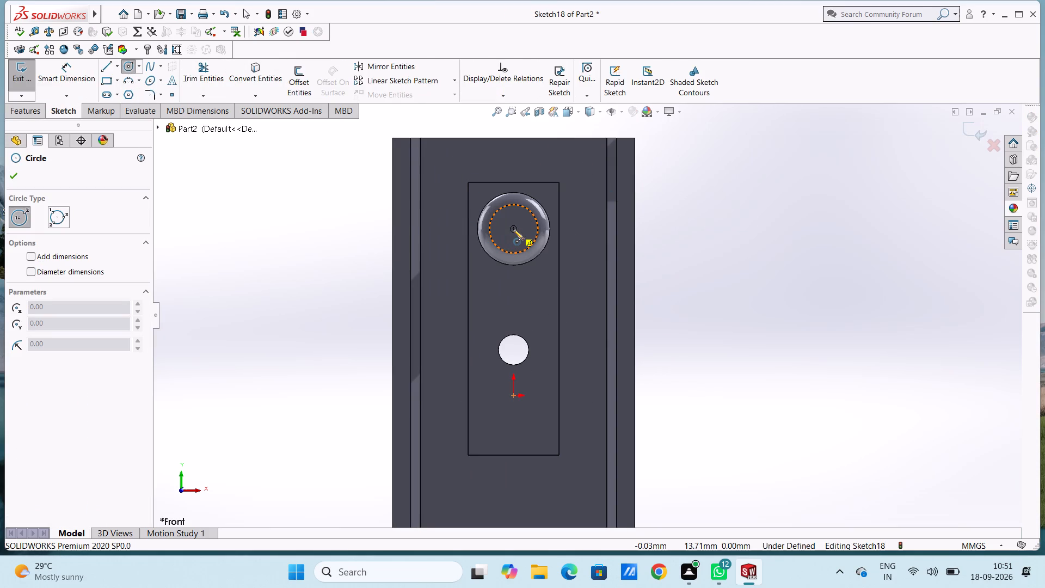
pyautogui.click(513, 229)
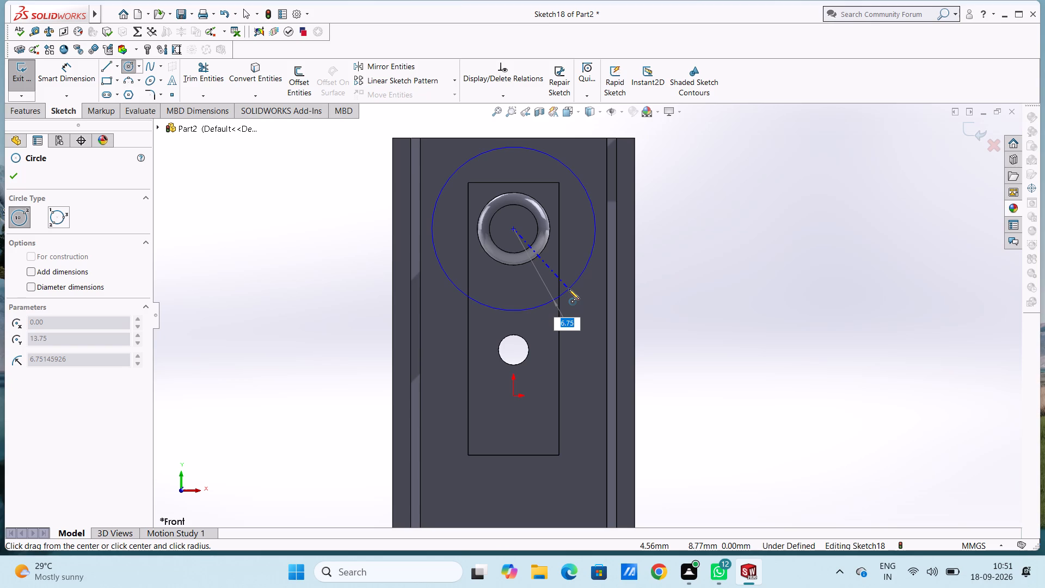
pyautogui.write('30')
pyautogui.press('Return')
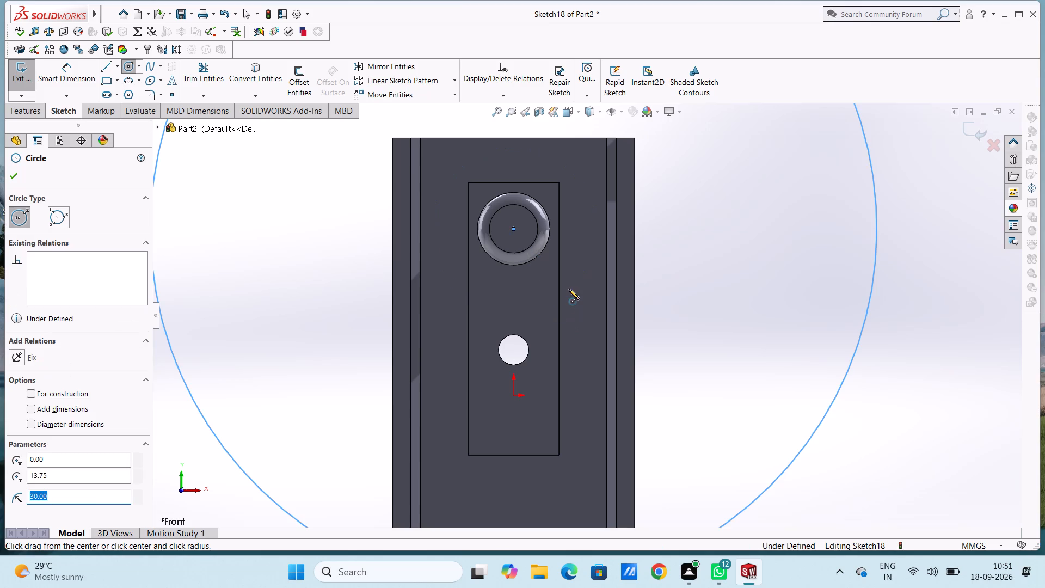
# Dimension the new circle's diameter on the cylinder's end face at 30 mm.
pyautogui.scroll(7, 569, 289)
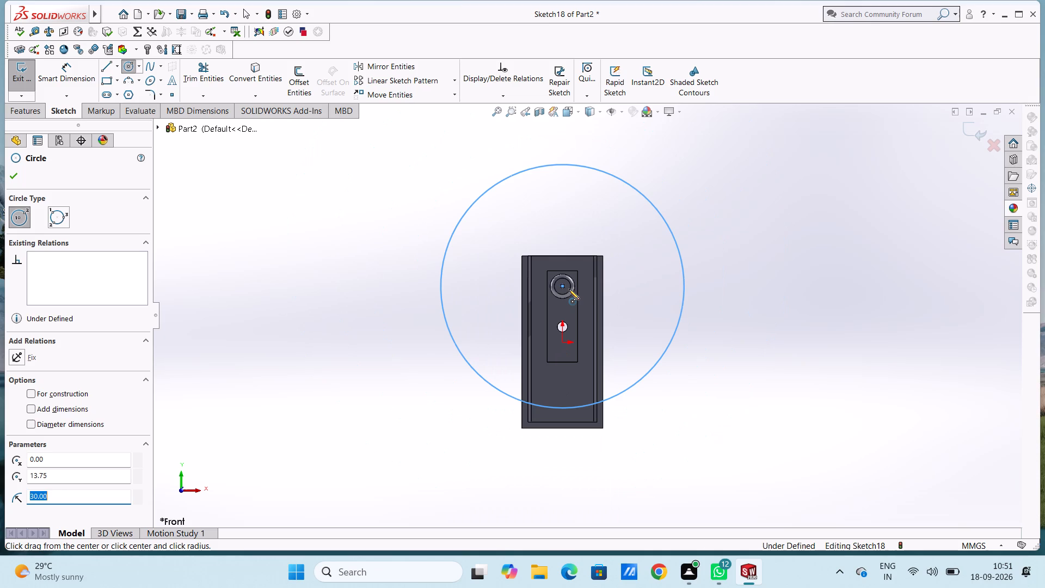
pyautogui.click(68, 72)
pyautogui.click(457, 224)
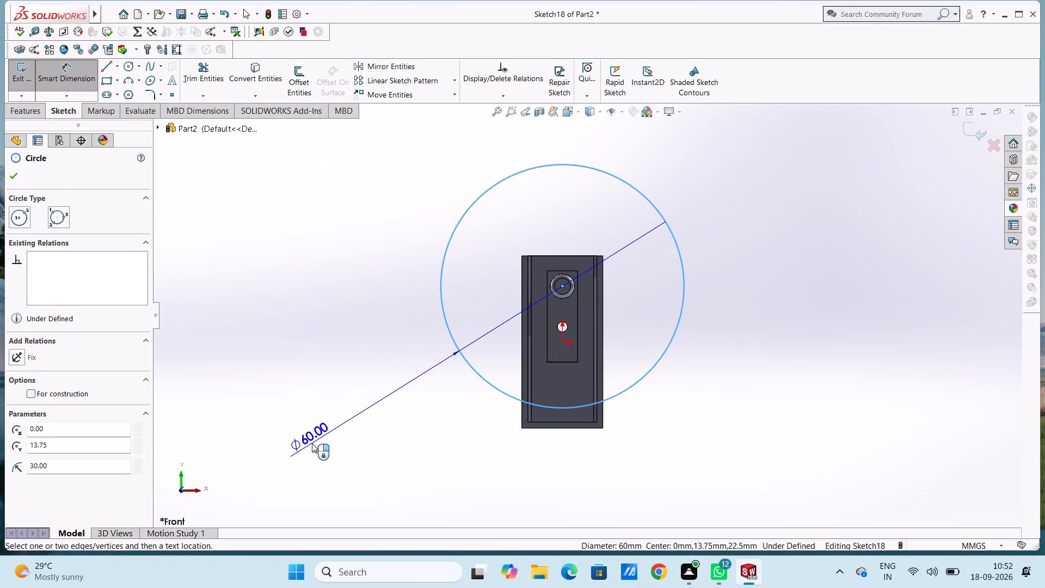
pyautogui.click(311, 443)
pyautogui.write('30')
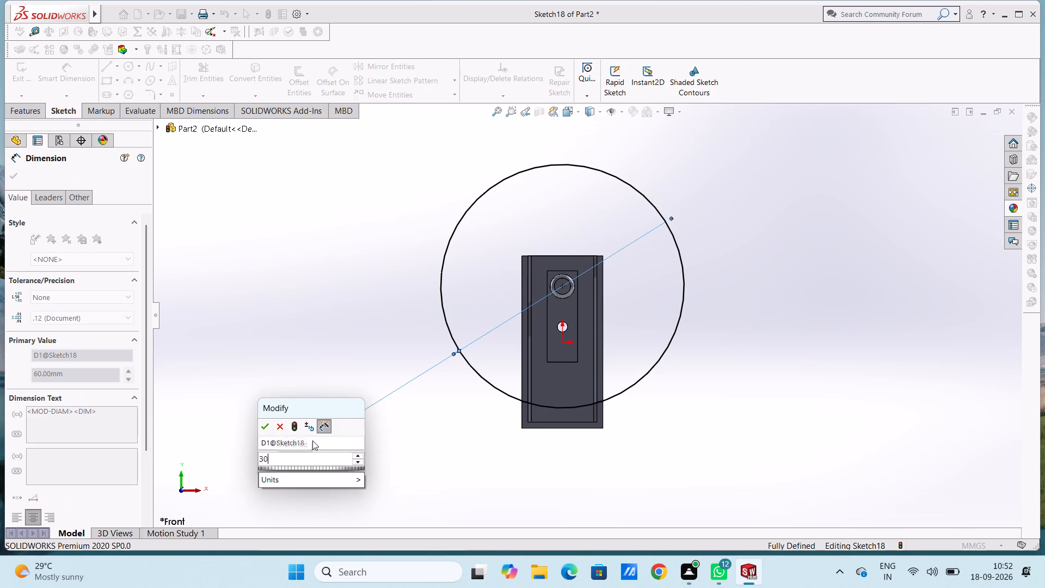
pyautogui.press('Return')
pyautogui.click(464, 295)
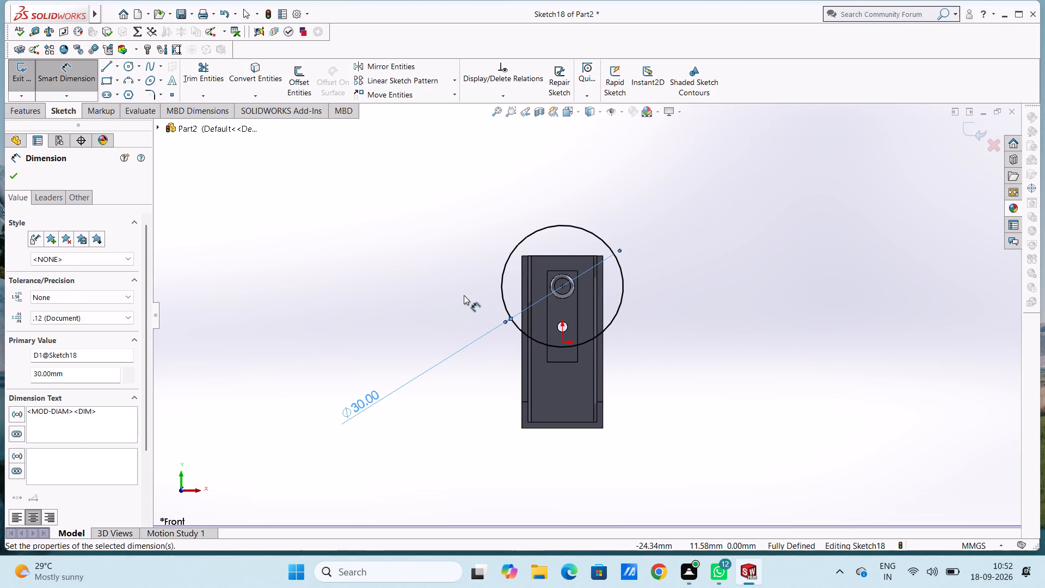
# Draw a second circle of radius 7.5 mm inside the 30 mm circle, concentric with the cylinder's end face.
pyautogui.scroll(-1, 717, 262)
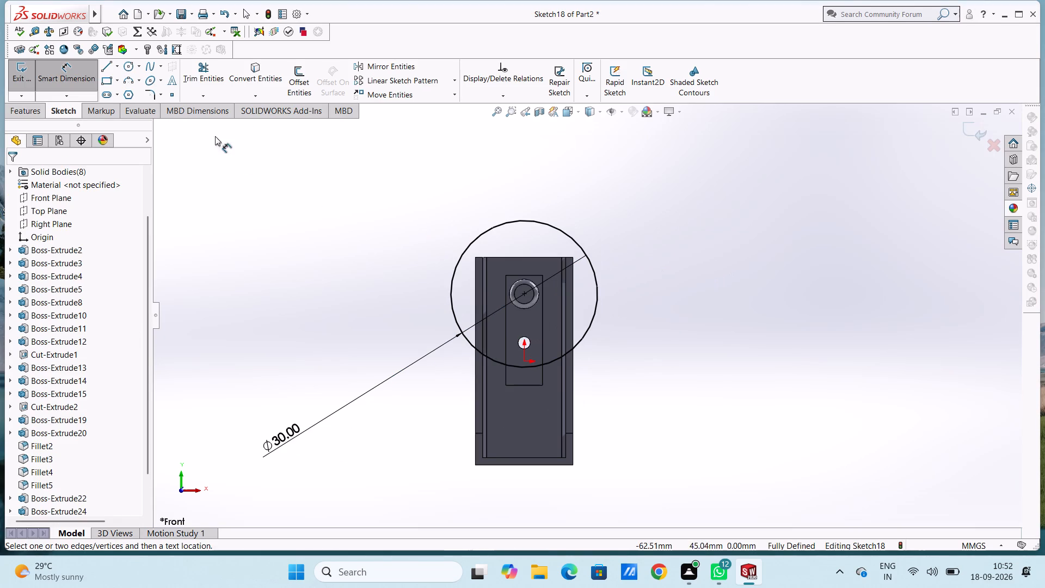
pyautogui.click(128, 65)
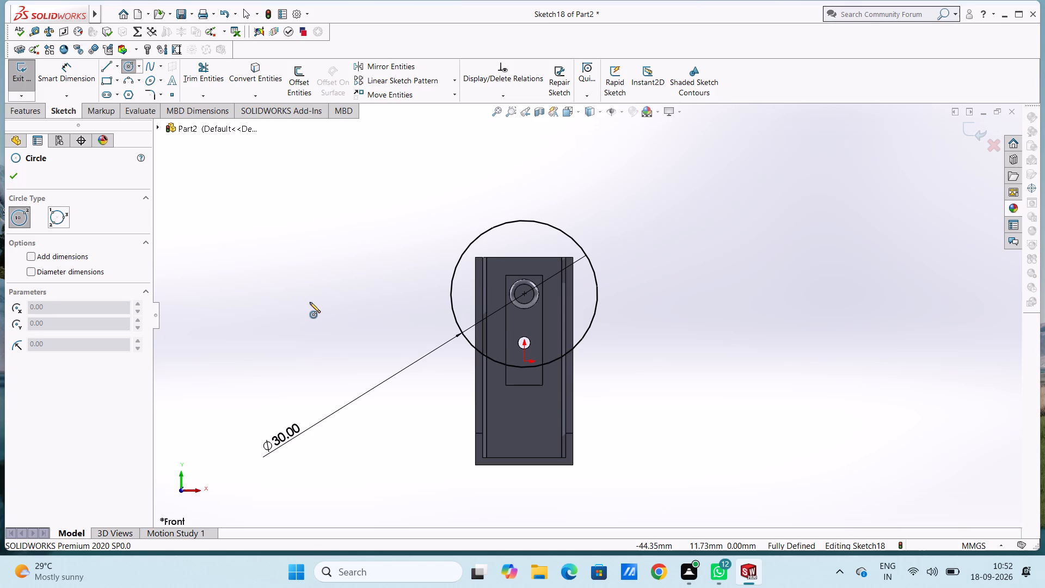
pyautogui.click(523, 294)
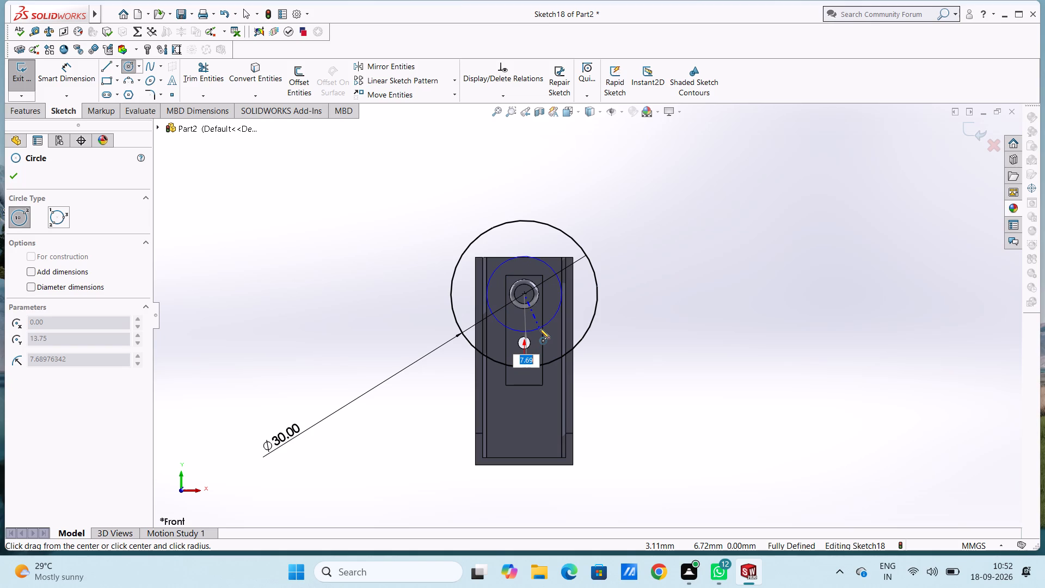
pyautogui.write('7.5')
pyautogui.press('Return')
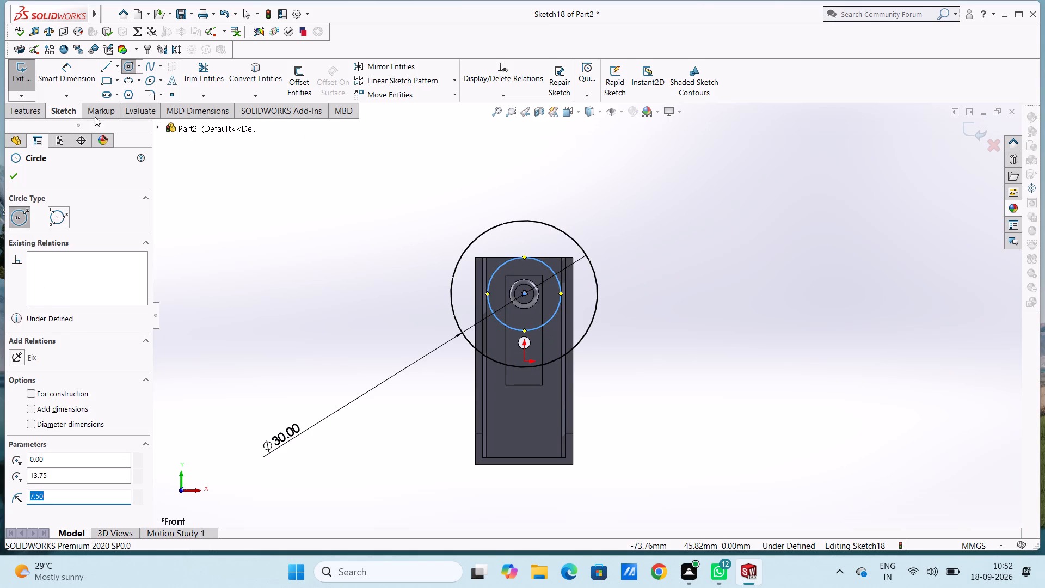
# Dimension the inner circle's diameter at 15 mm.
pyautogui.click(84, 74)
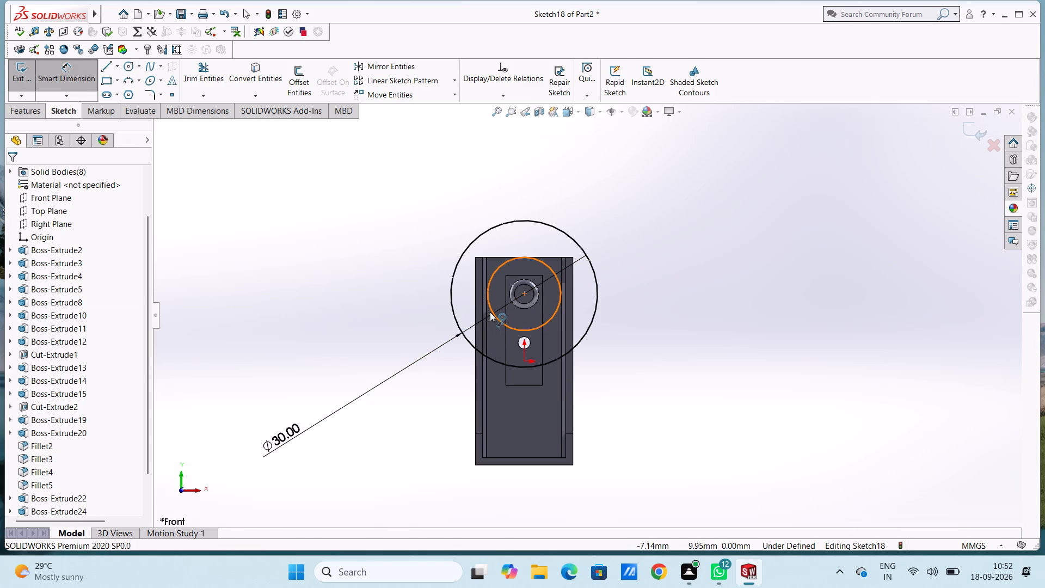
pyautogui.click(490, 312)
pyautogui.click(312, 206)
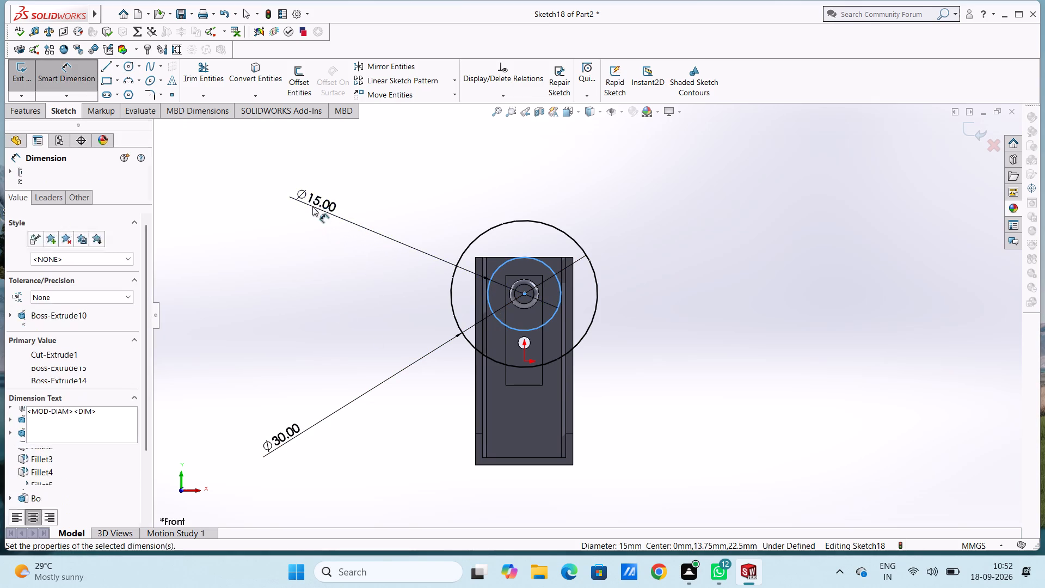
pyautogui.click(268, 196)
pyautogui.click(238, 217)
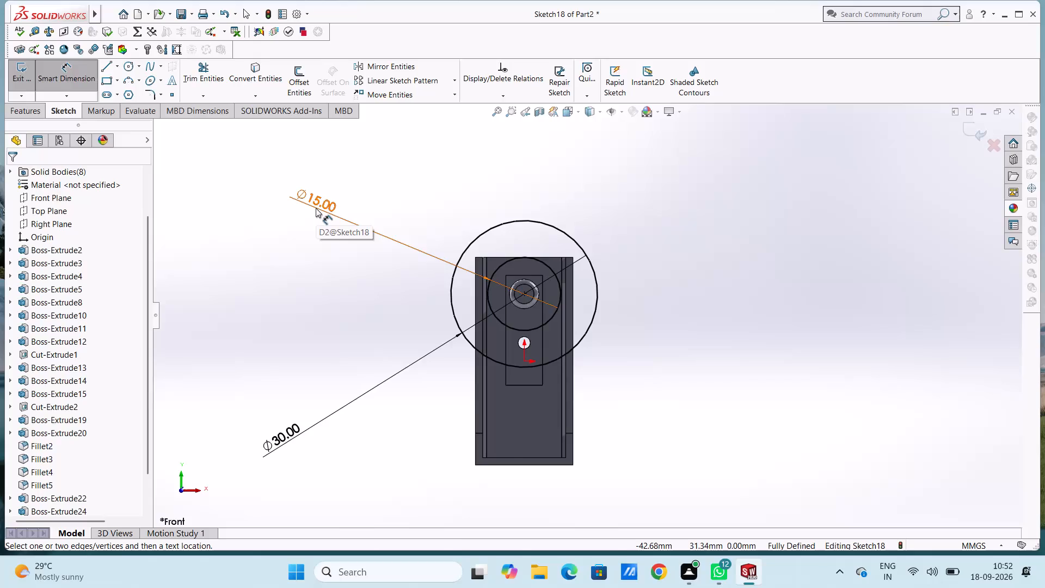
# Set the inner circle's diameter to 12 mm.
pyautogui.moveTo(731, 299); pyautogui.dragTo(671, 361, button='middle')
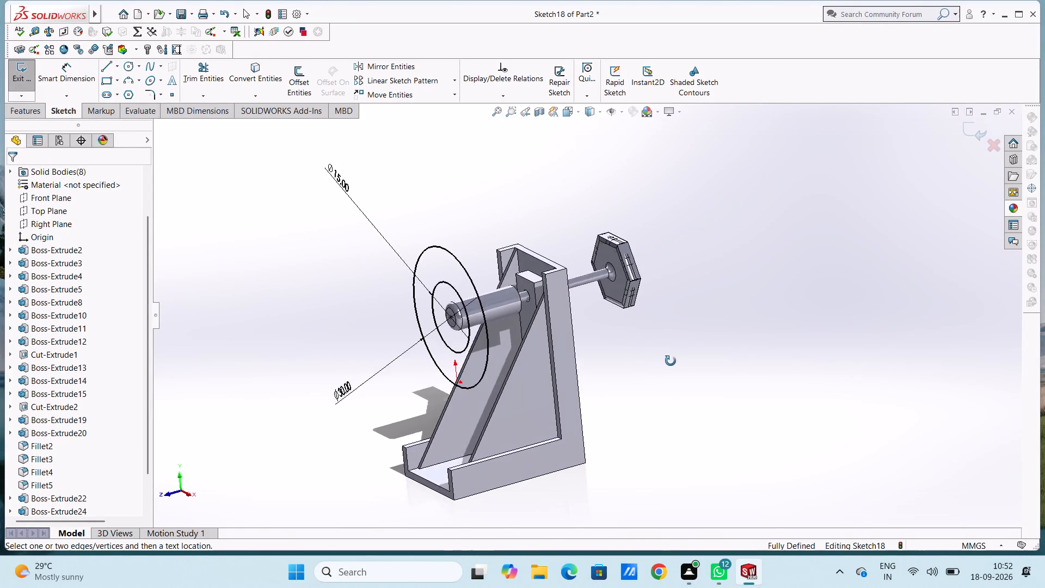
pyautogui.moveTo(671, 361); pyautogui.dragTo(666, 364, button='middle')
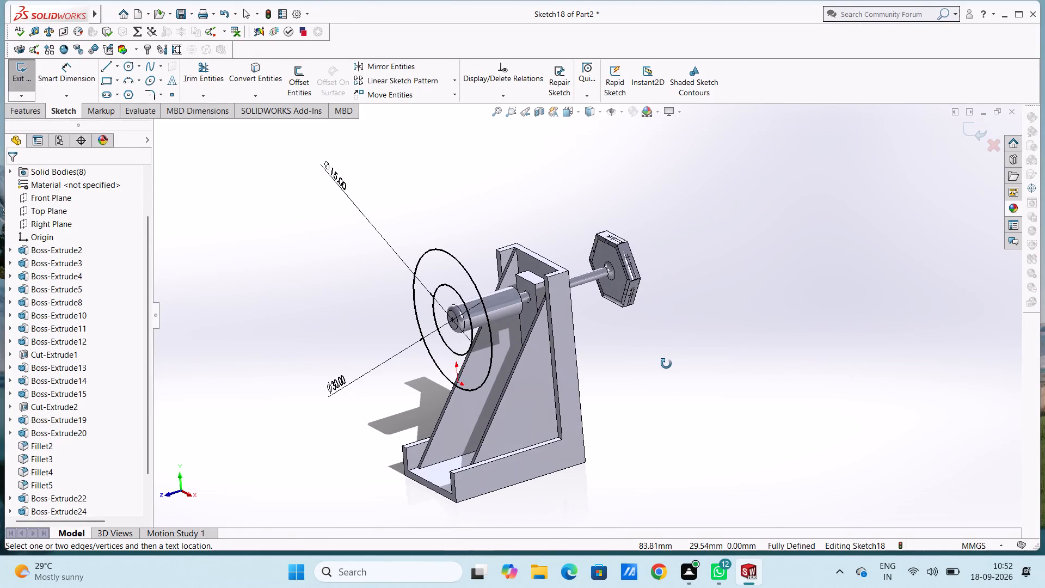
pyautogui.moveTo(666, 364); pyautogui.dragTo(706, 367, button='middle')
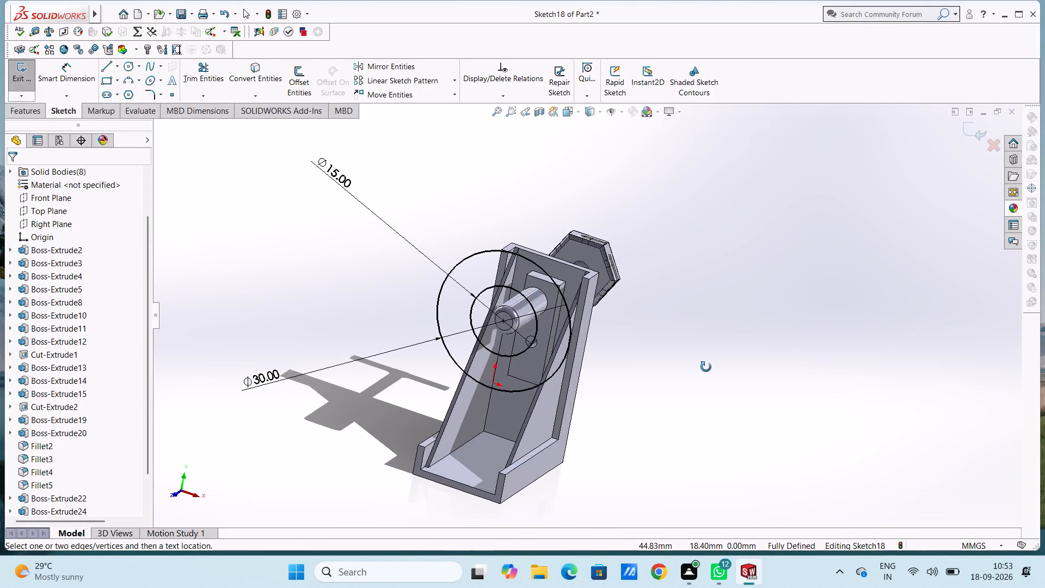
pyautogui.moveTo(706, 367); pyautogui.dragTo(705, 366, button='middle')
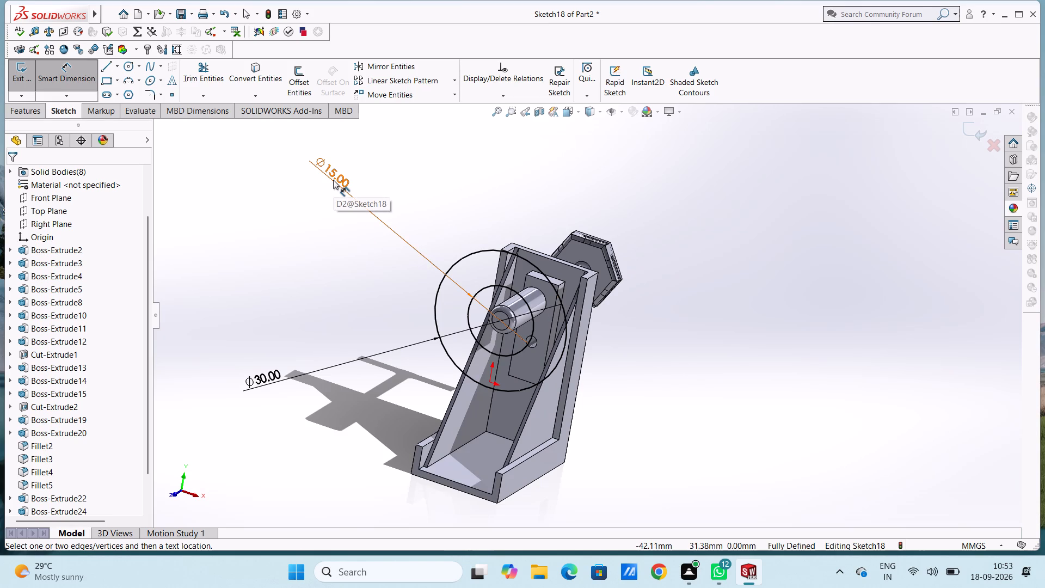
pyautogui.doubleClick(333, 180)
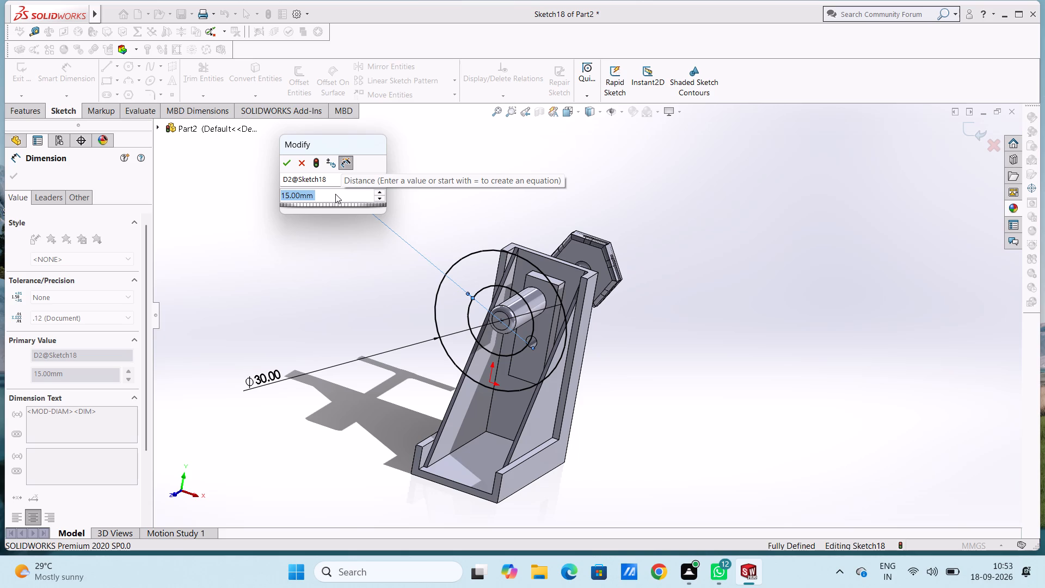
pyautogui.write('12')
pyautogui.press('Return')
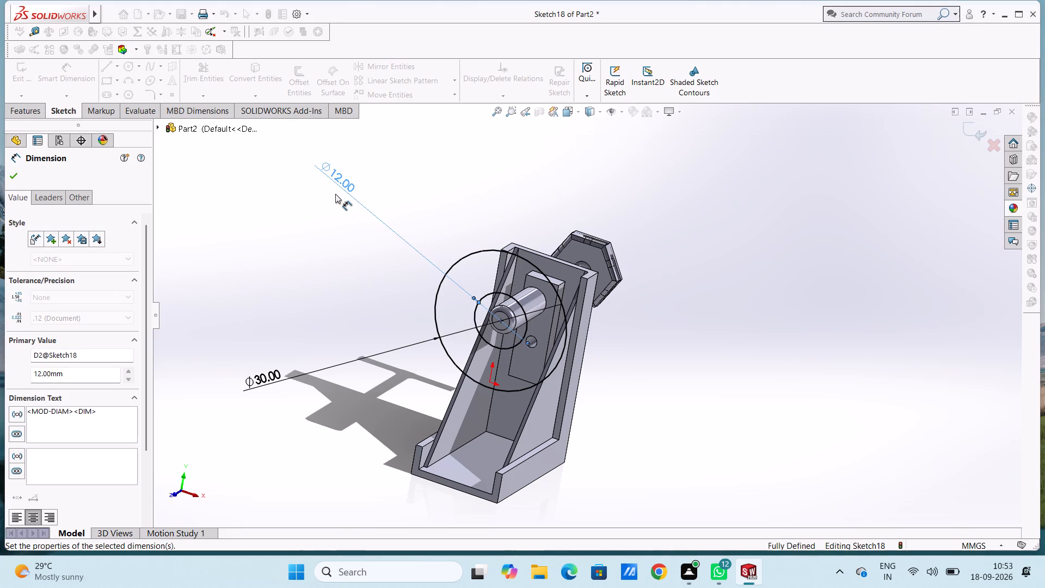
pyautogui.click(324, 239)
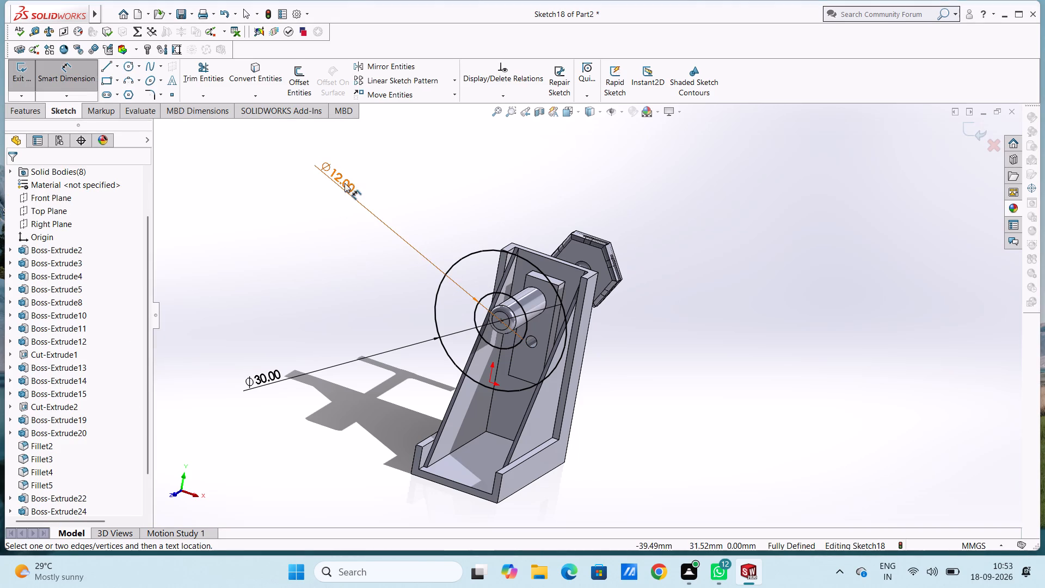
# Set the inner circle's diameter to 6 mm.
pyautogui.doubleClick(345, 183)
pyautogui.press('6')
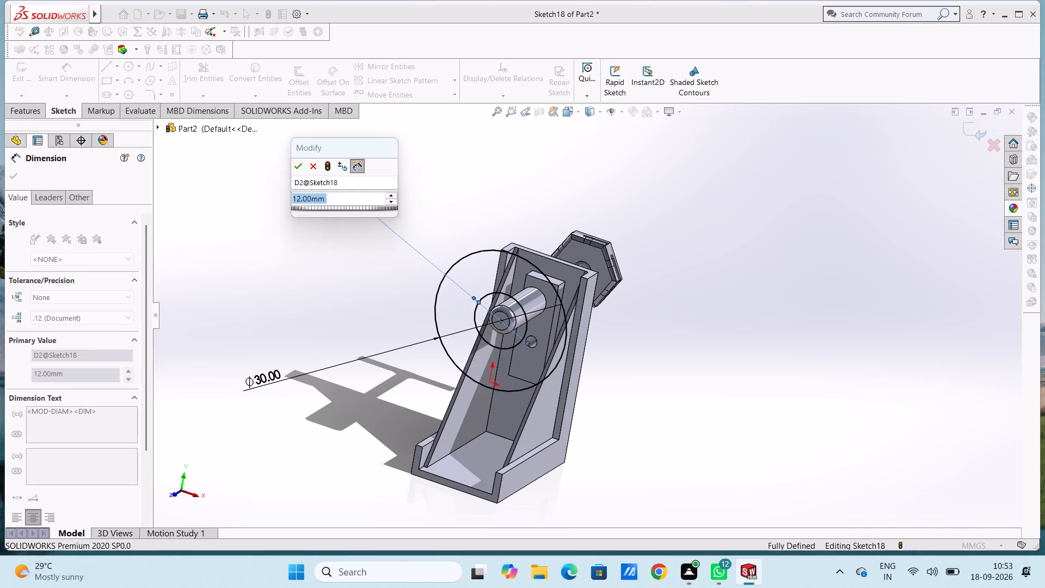
pyautogui.press('Return')
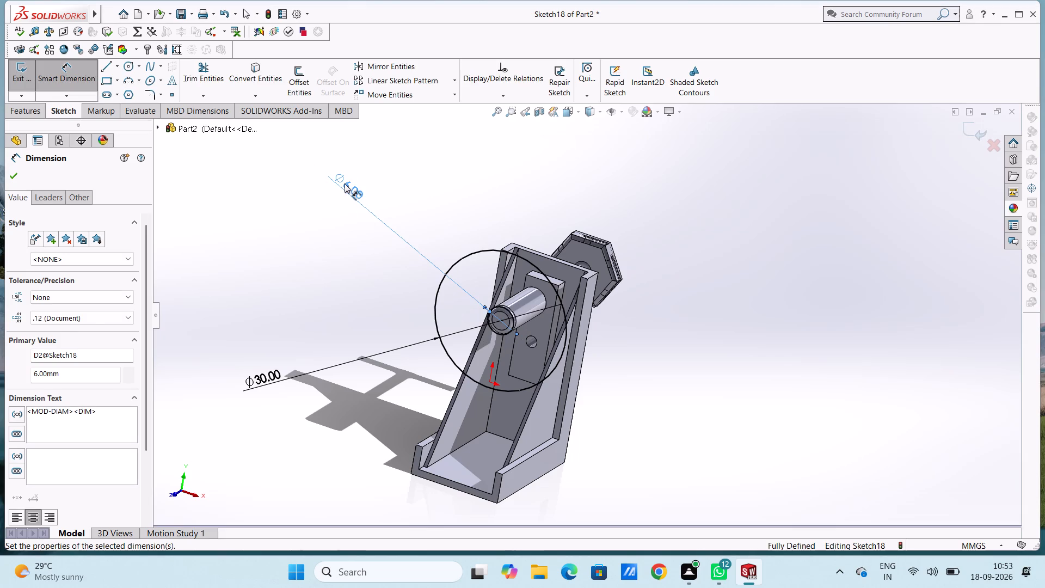
pyautogui.click(336, 280)
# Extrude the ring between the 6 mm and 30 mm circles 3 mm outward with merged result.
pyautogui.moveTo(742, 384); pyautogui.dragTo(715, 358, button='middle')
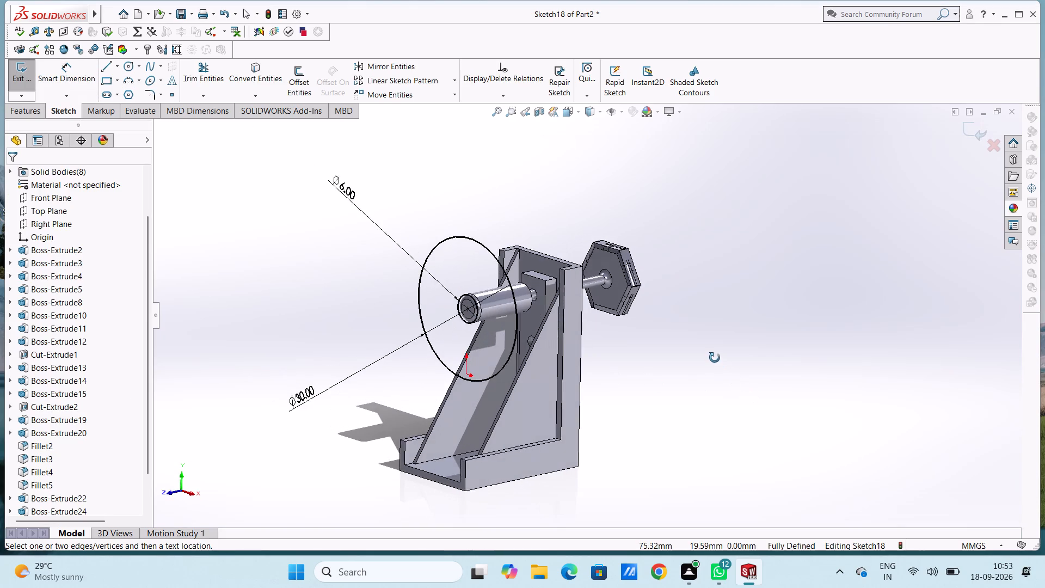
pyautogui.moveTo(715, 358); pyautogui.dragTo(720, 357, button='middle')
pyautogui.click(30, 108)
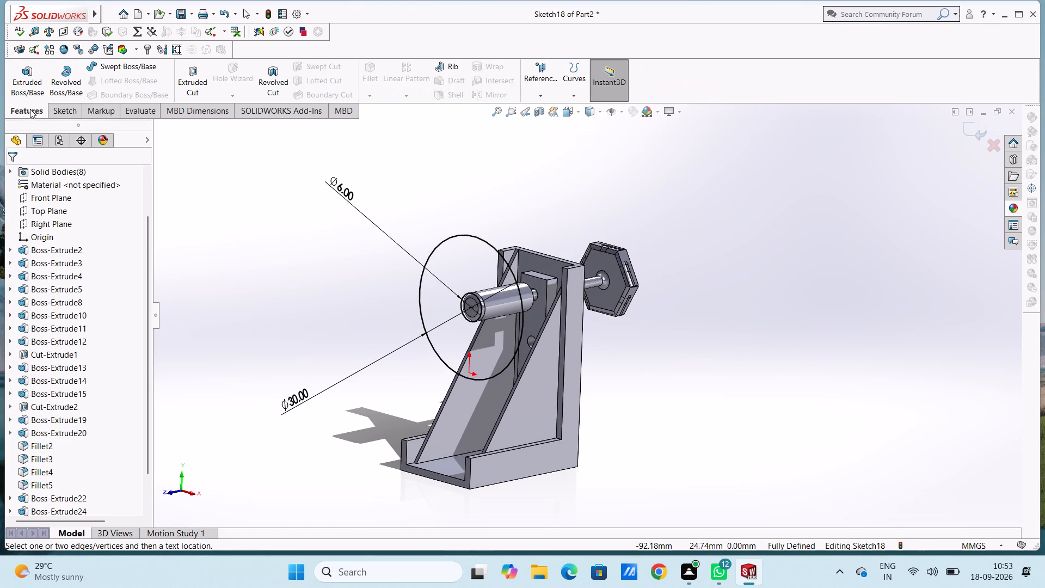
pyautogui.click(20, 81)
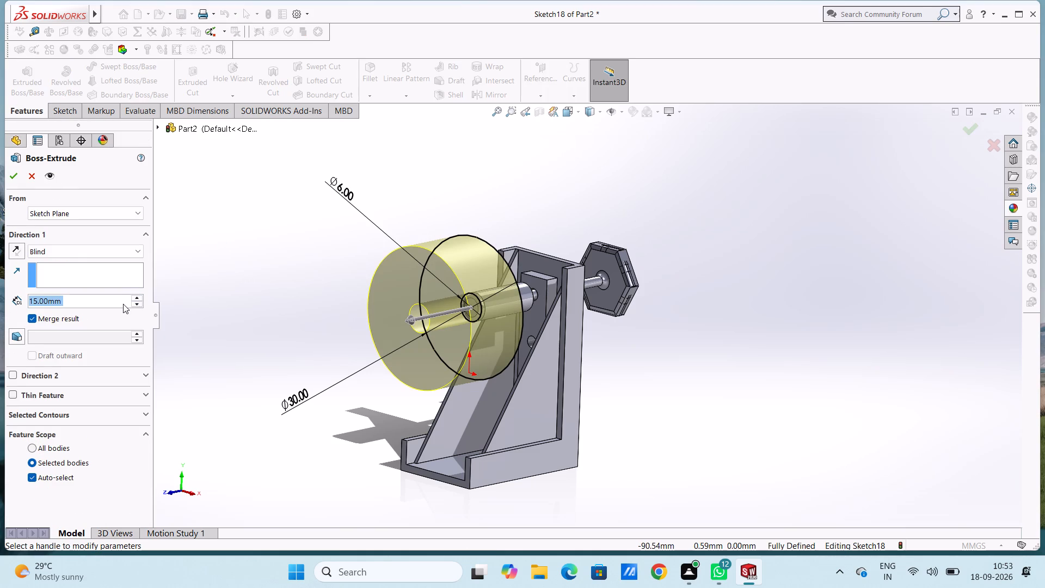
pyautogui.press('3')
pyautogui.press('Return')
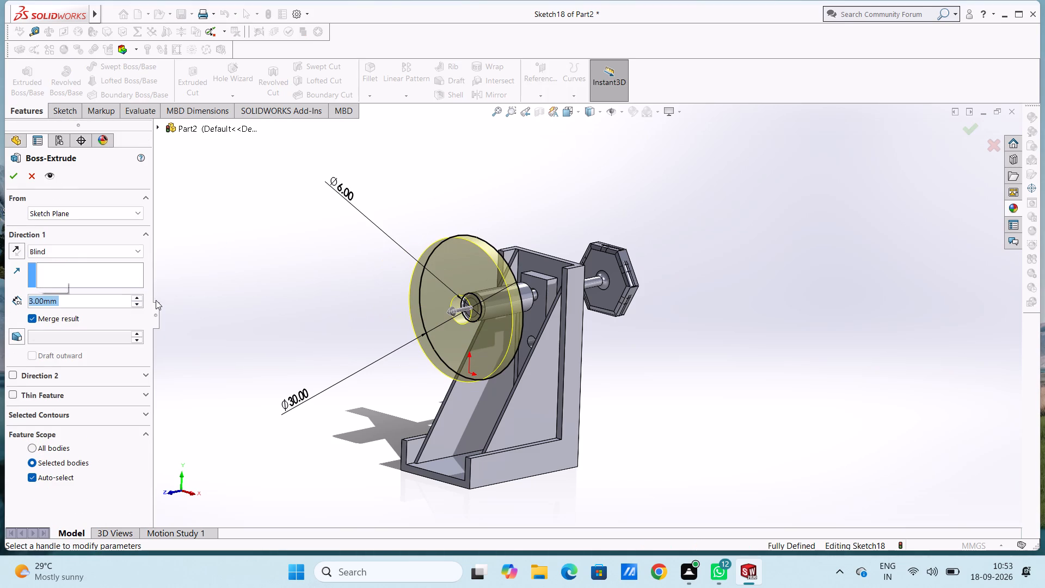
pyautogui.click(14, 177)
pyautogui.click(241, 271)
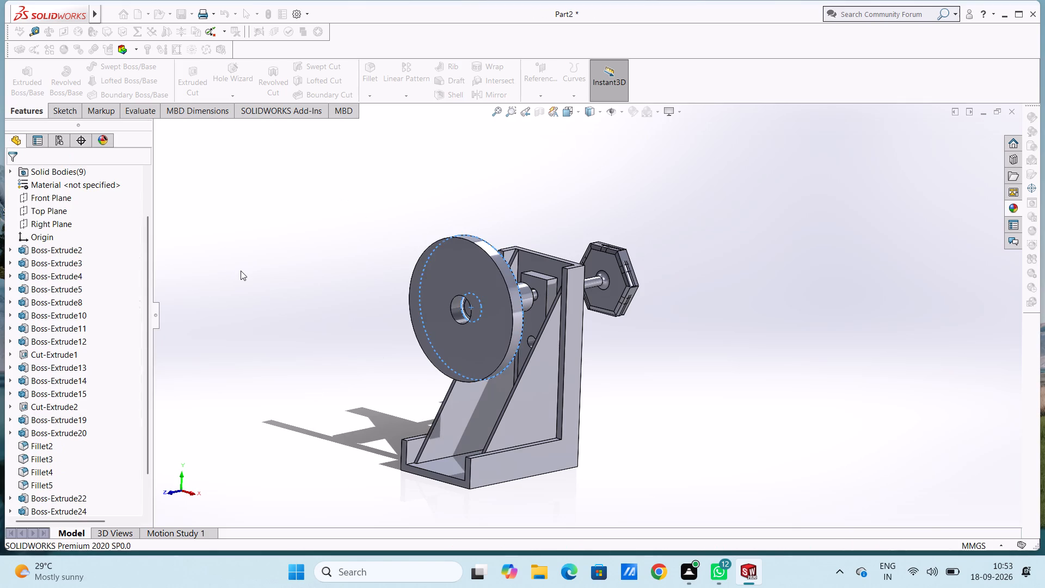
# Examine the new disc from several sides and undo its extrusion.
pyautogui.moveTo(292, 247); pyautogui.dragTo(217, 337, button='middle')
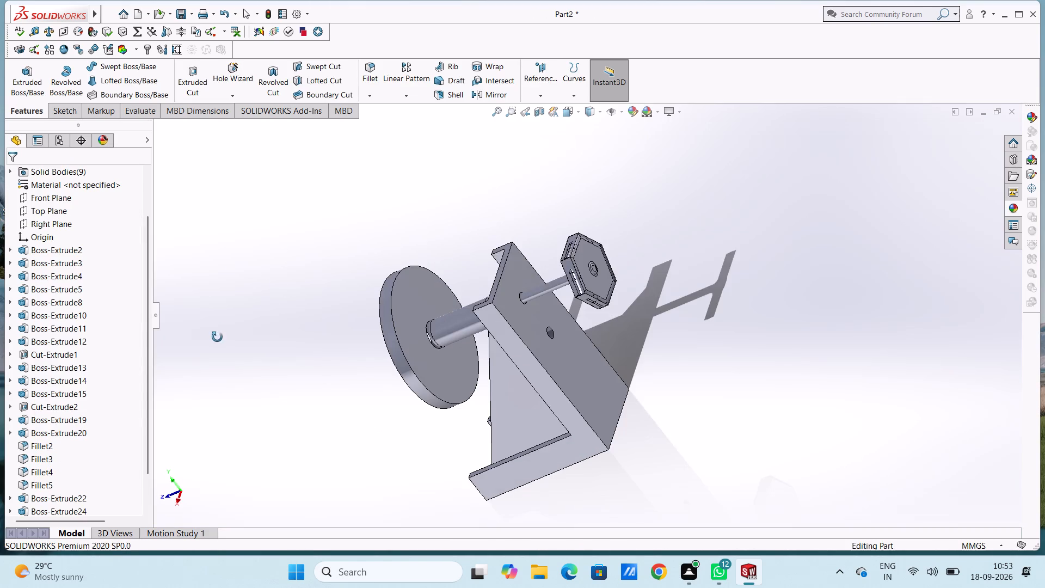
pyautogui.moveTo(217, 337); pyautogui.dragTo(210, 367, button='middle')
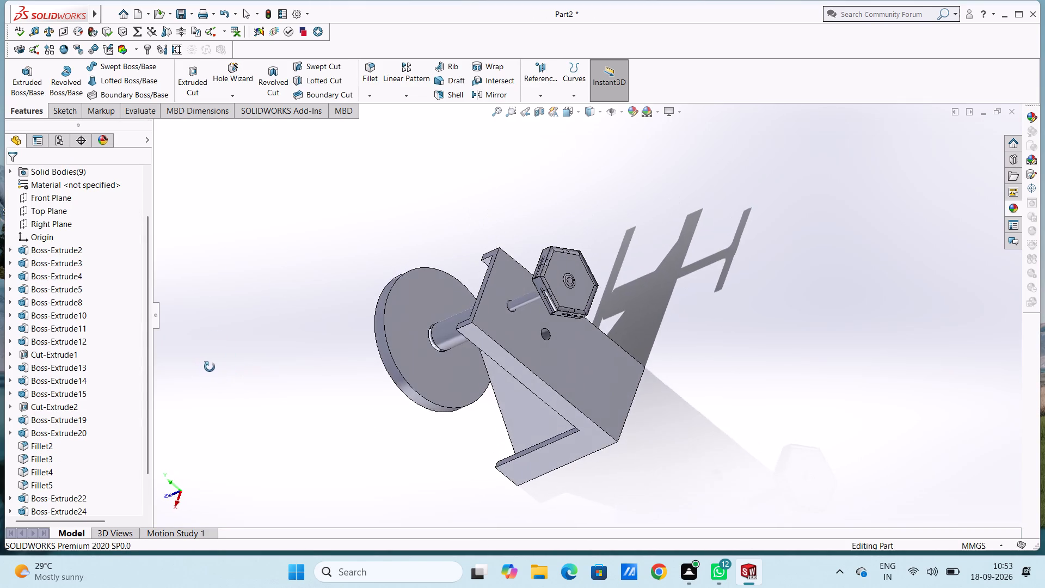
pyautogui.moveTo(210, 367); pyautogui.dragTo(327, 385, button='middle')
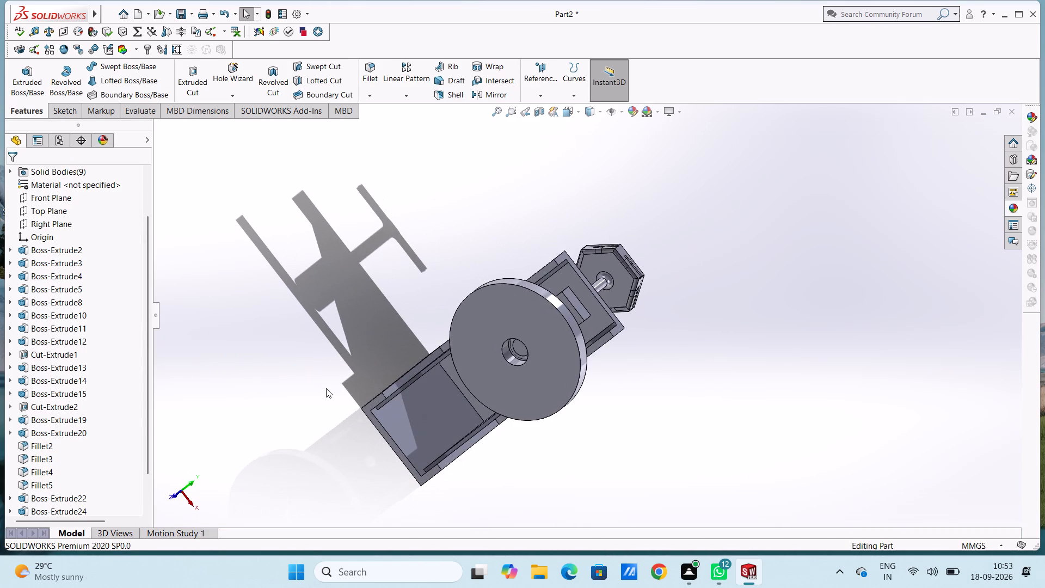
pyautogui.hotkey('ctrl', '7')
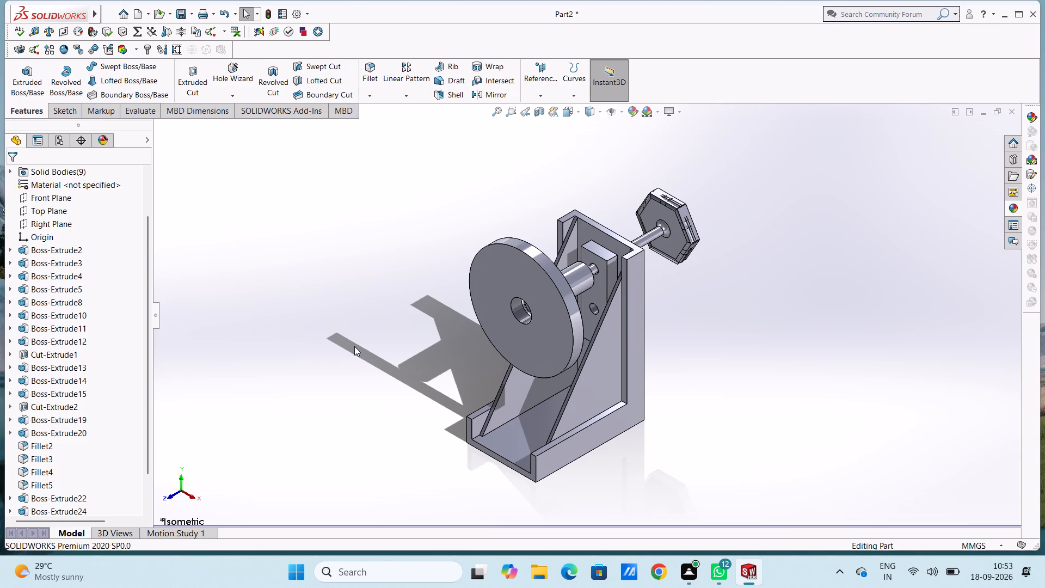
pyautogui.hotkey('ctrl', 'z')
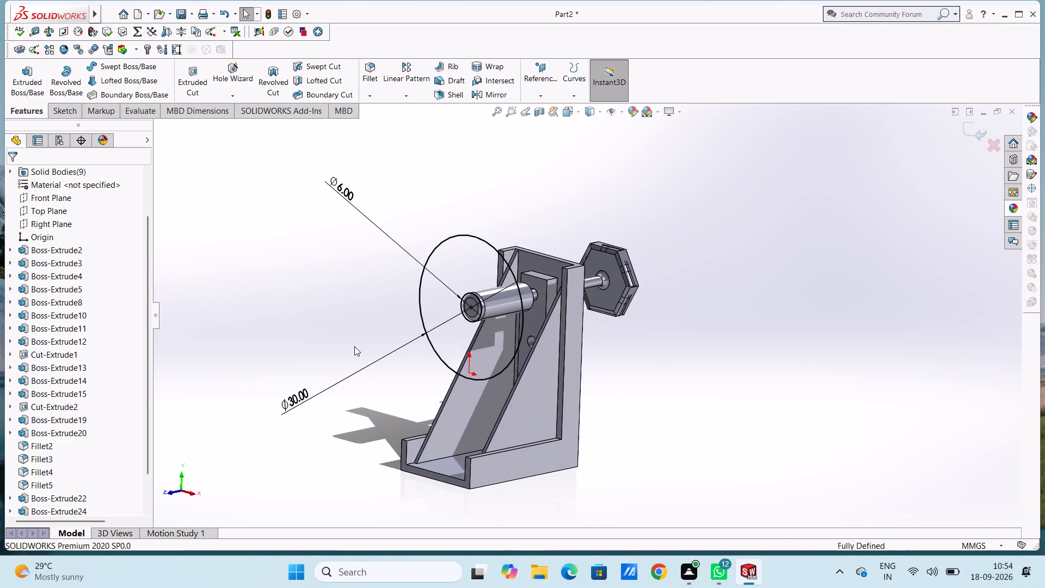
# Set the outer circle's diameter to 25 mm in the disc sketch.
pyautogui.doubleClick(308, 403)
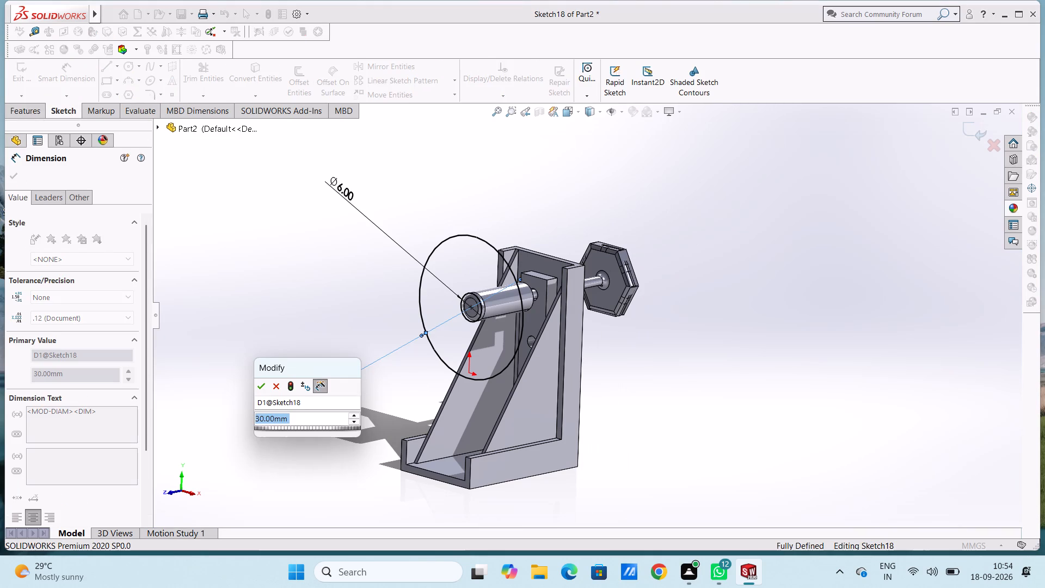
pyautogui.write('25')
pyautogui.press('Return')
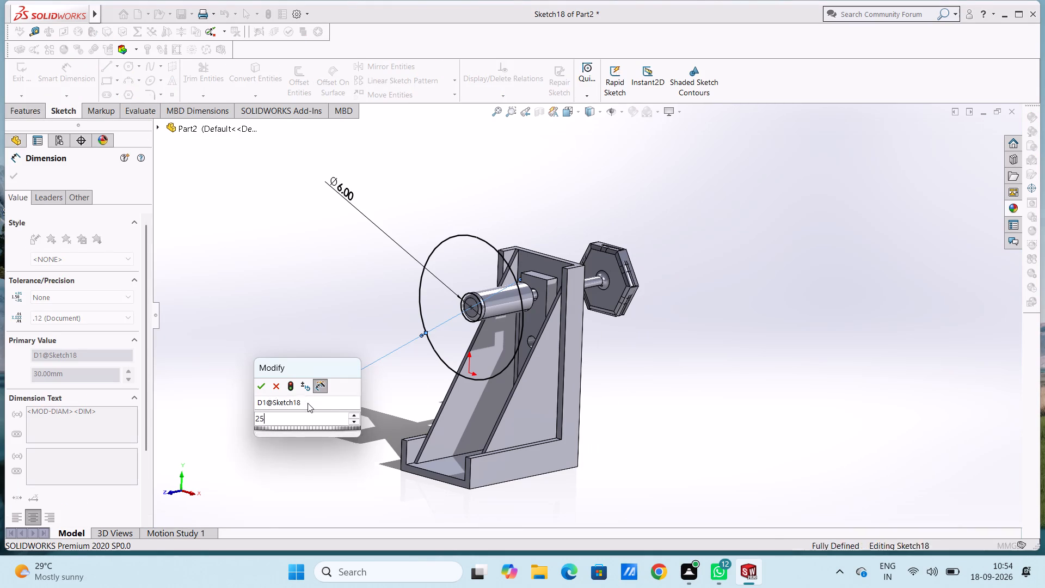
pyautogui.click(321, 283)
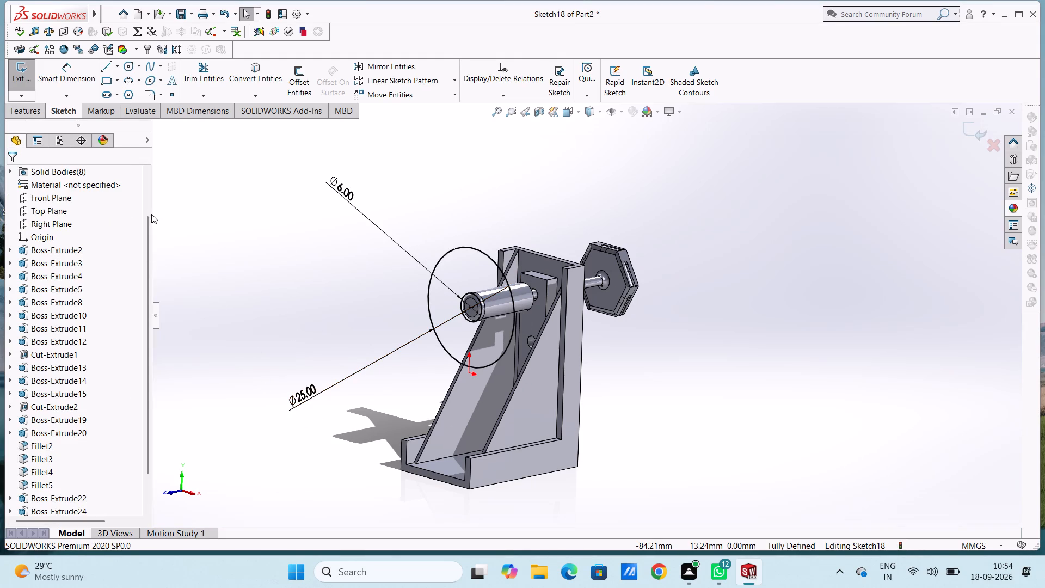
# Extrude the ring between the 6 mm and 25 mm circles 3 mm outward with merged result.
pyautogui.click(34, 108)
pyautogui.click(28, 88)
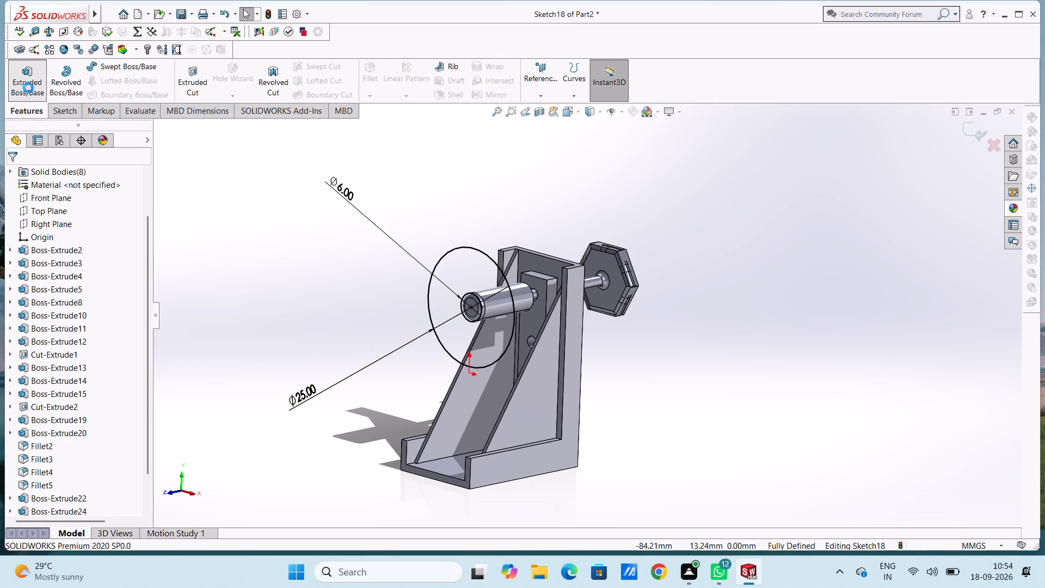
pyautogui.click(11, 178)
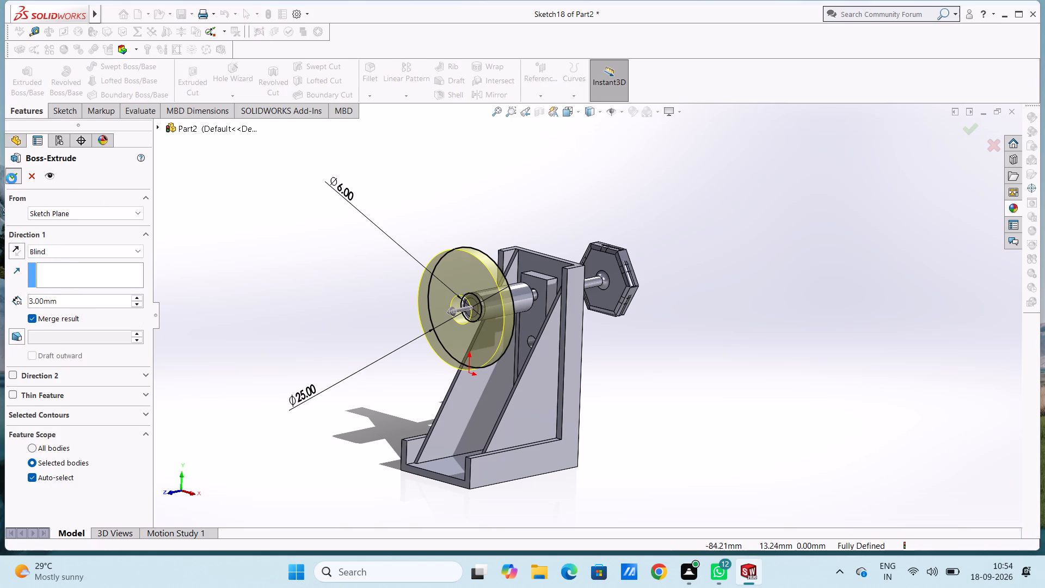
pyautogui.click(275, 225)
# Sketch a circle of 3 mm radius on the disc's front face, centred on and matching its central opening.
pyautogui.scroll(1, 286, 226)
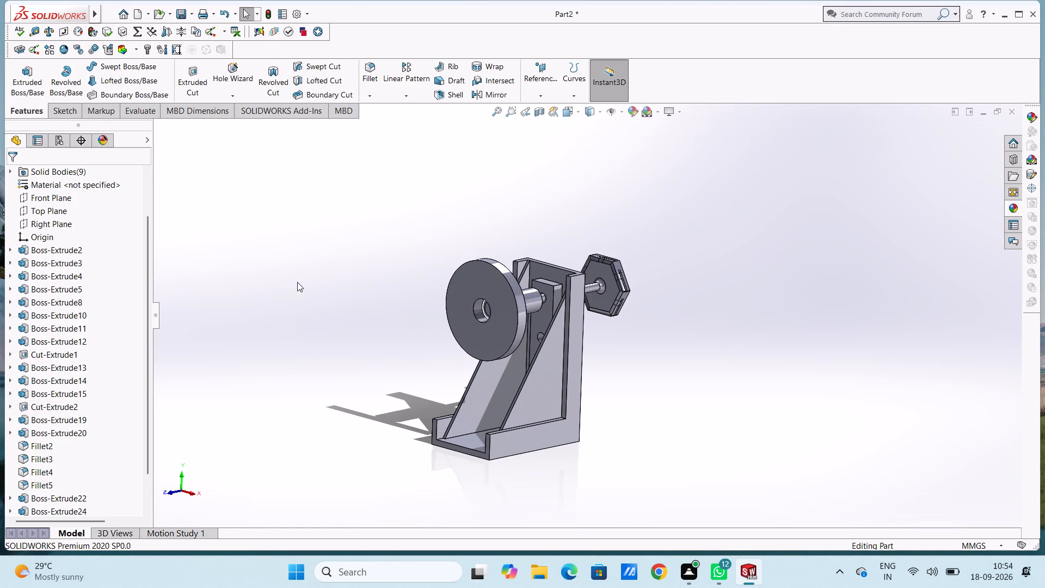
pyautogui.hotkey('ctrl', '1')
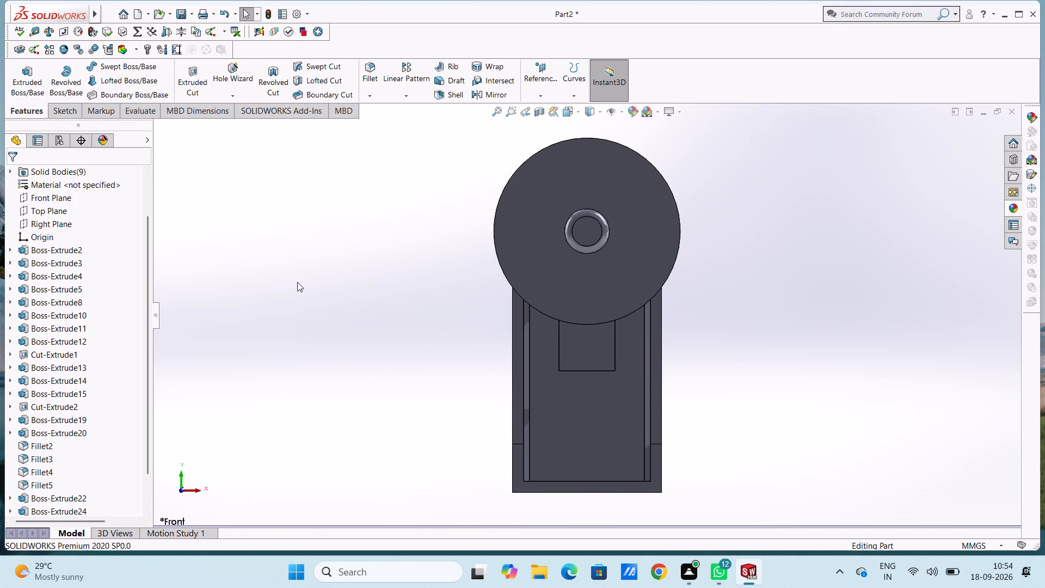
pyautogui.click(617, 203)
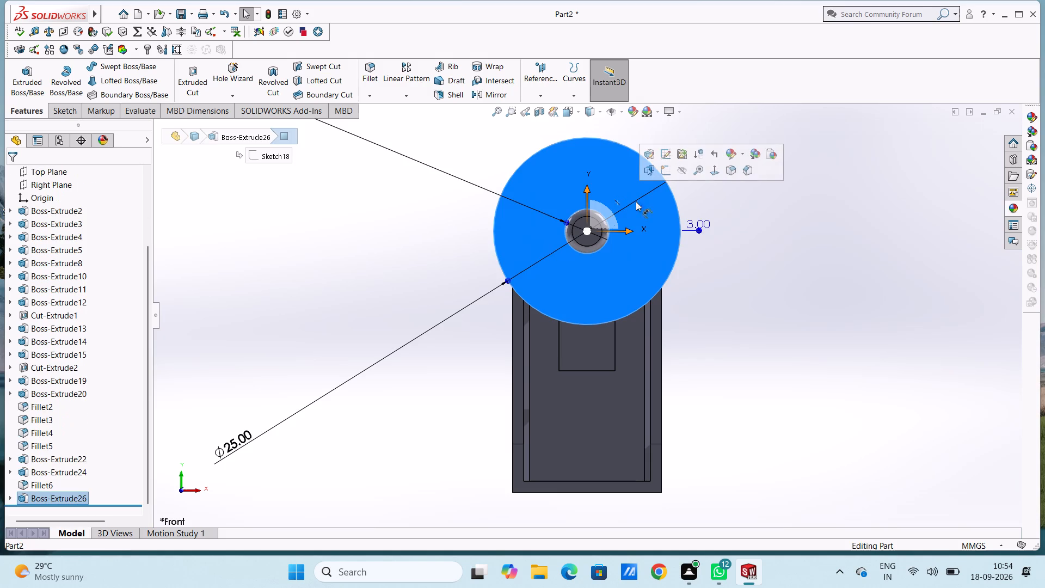
pyautogui.click(666, 172)
pyautogui.click(284, 273)
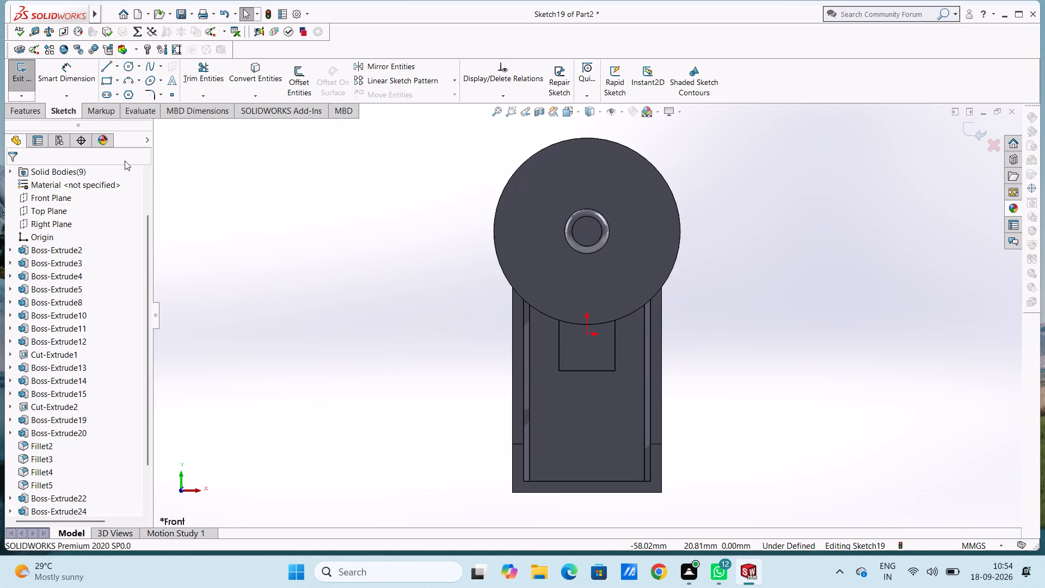
pyautogui.click(132, 68)
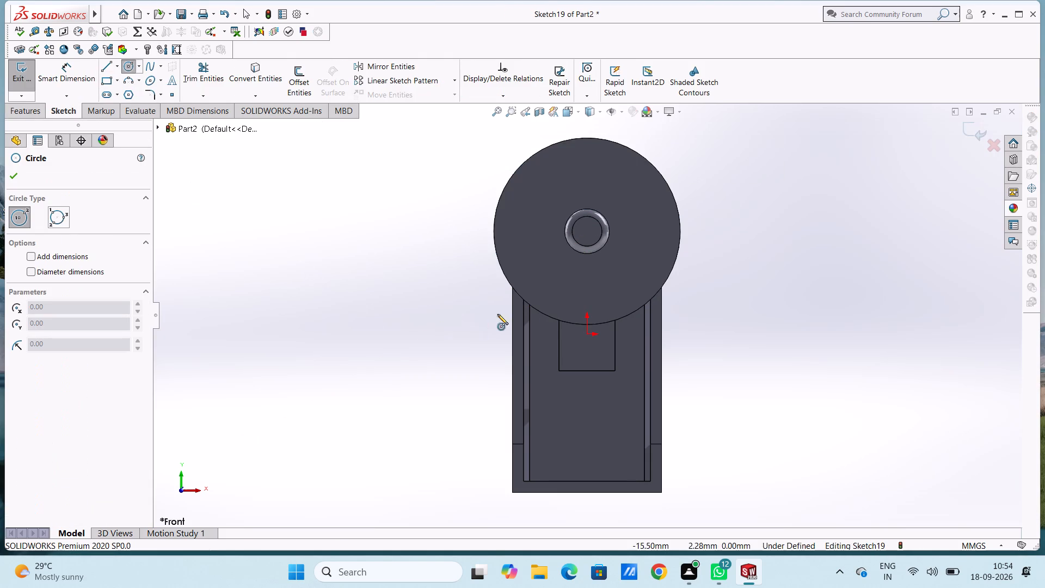
pyautogui.click(586, 231)
pyautogui.click(591, 253)
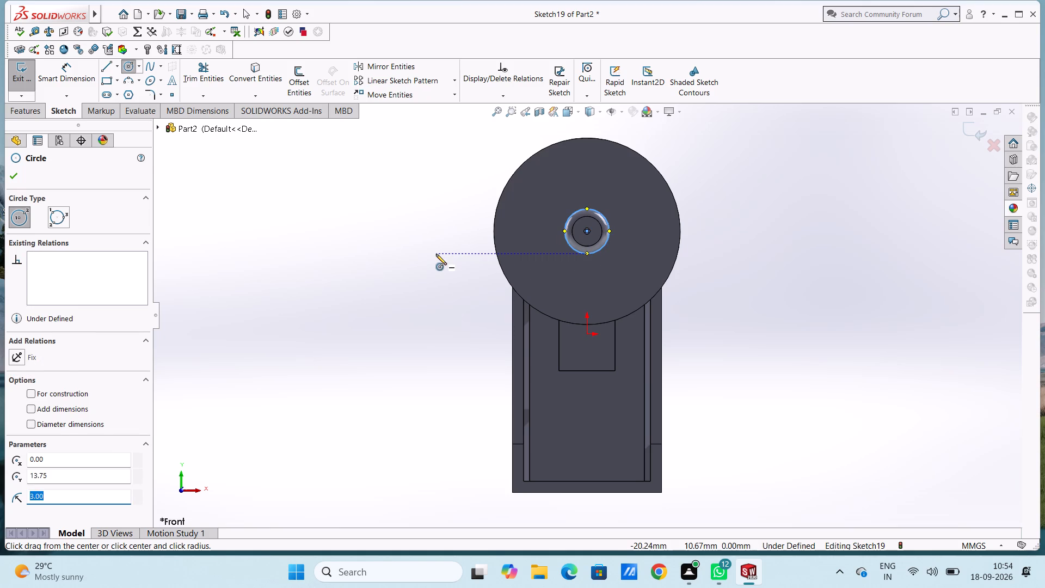
pyautogui.press('Escape')
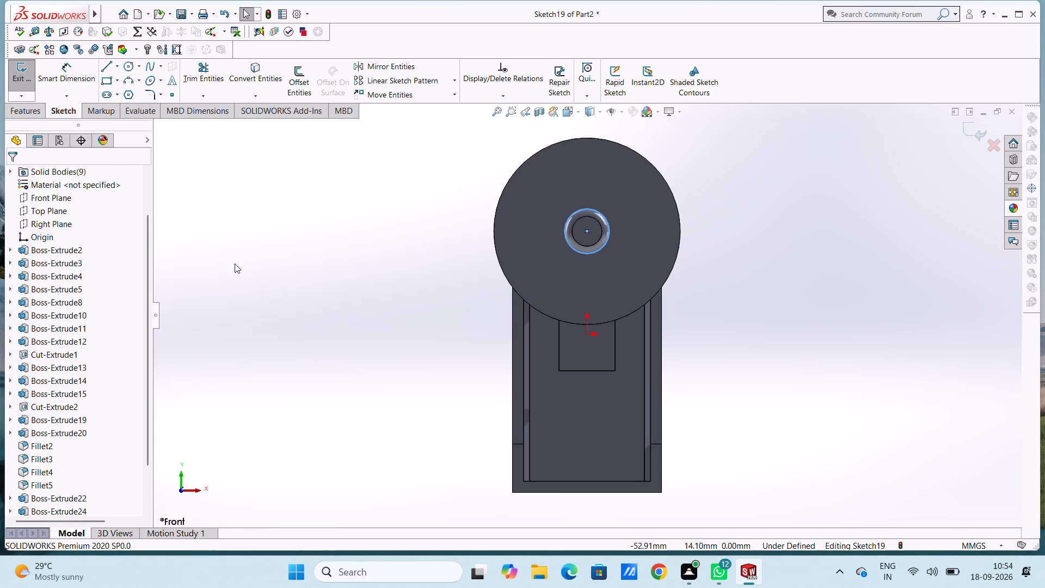
# Extrude the circle 5 mm in the reversed direction, back through the disc toward the cylinder, with merged result.
pyautogui.moveTo(341, 247); pyautogui.dragTo(256, 277, button='middle')
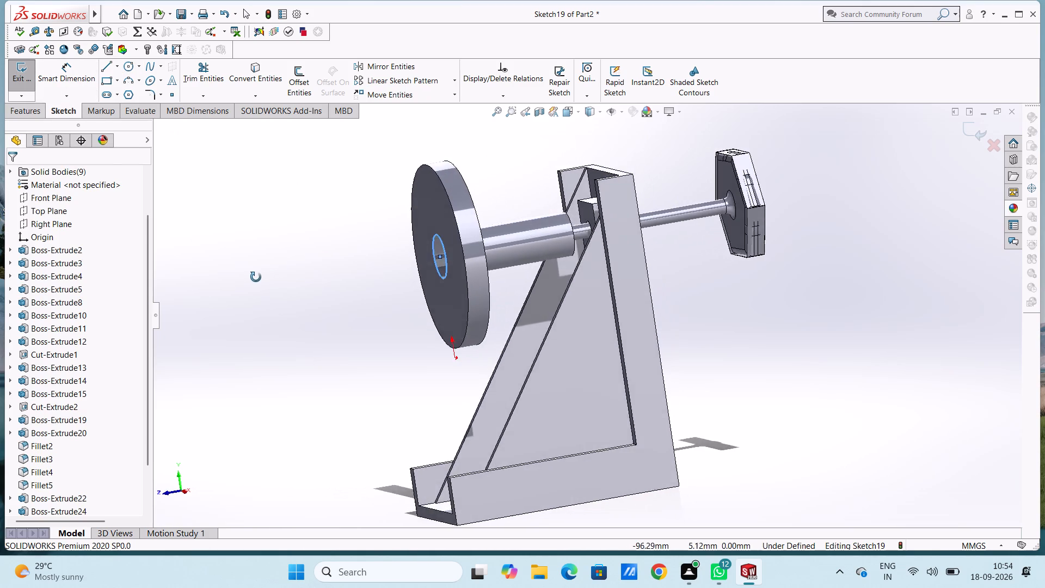
pyautogui.moveTo(256, 277); pyautogui.dragTo(242, 281, button='middle')
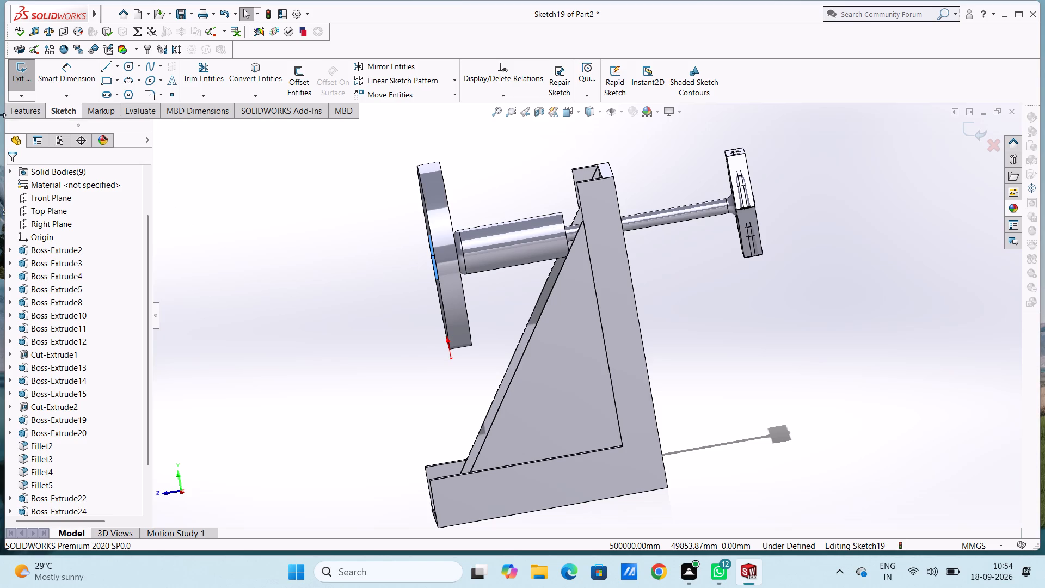
pyautogui.click(13, 110)
pyautogui.click(21, 68)
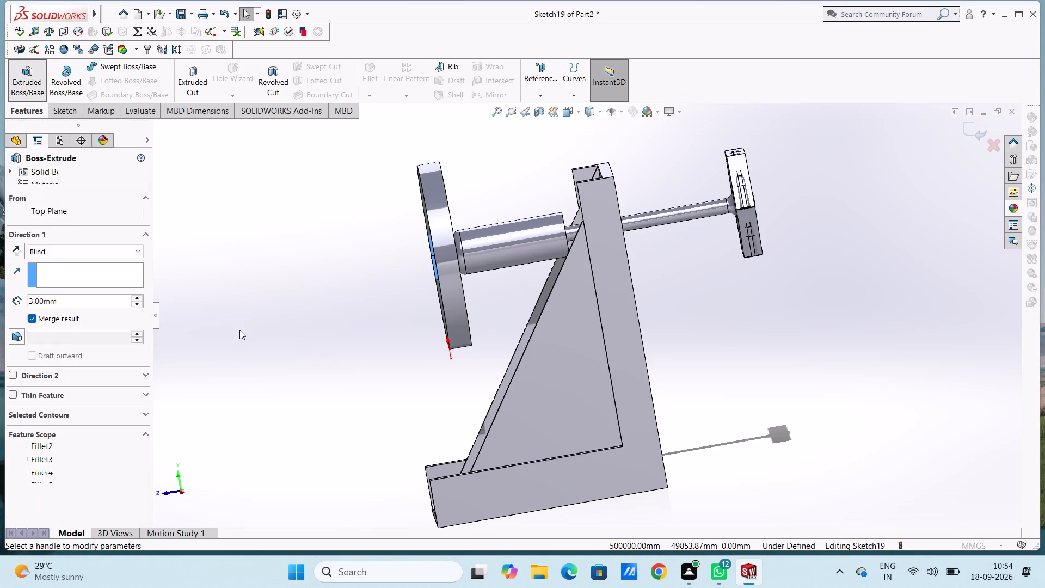
pyautogui.click(17, 253)
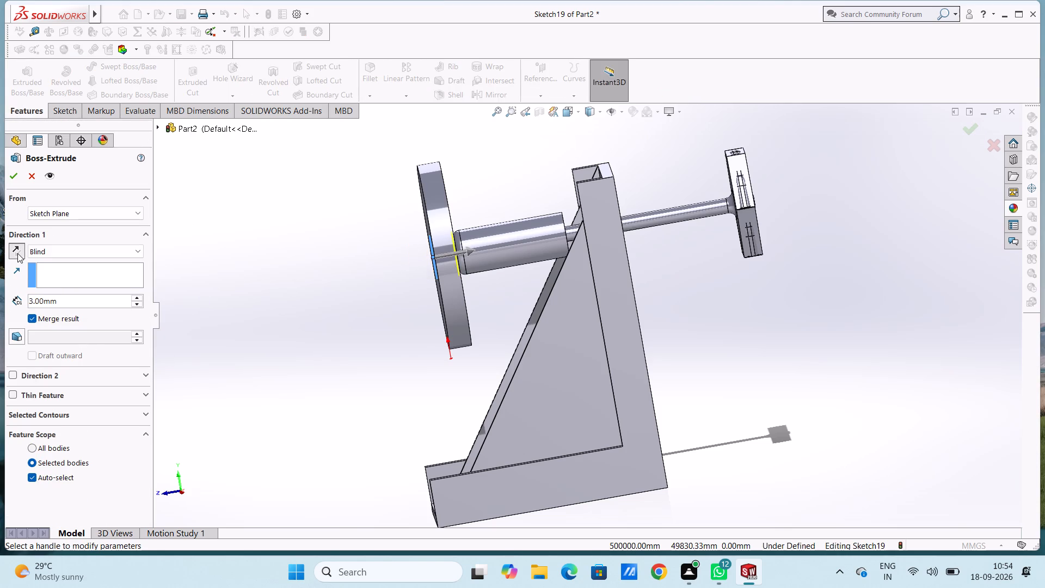
pyautogui.doubleClick(79, 304)
pyautogui.press('5')
pyautogui.press('Return')
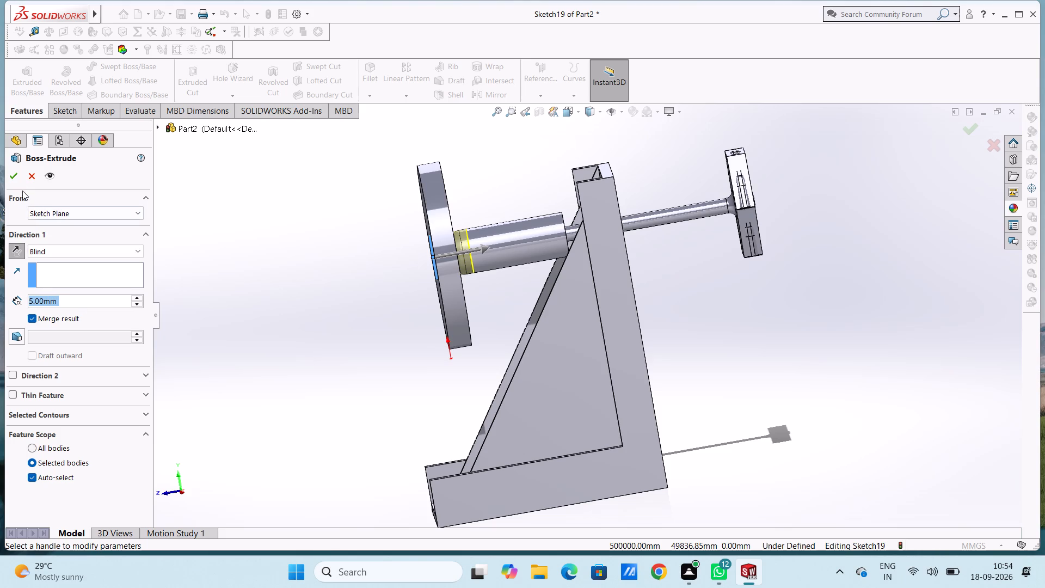
pyautogui.click(9, 170)
pyautogui.moveTo(259, 278); pyautogui.dragTo(247, 299, button='middle')
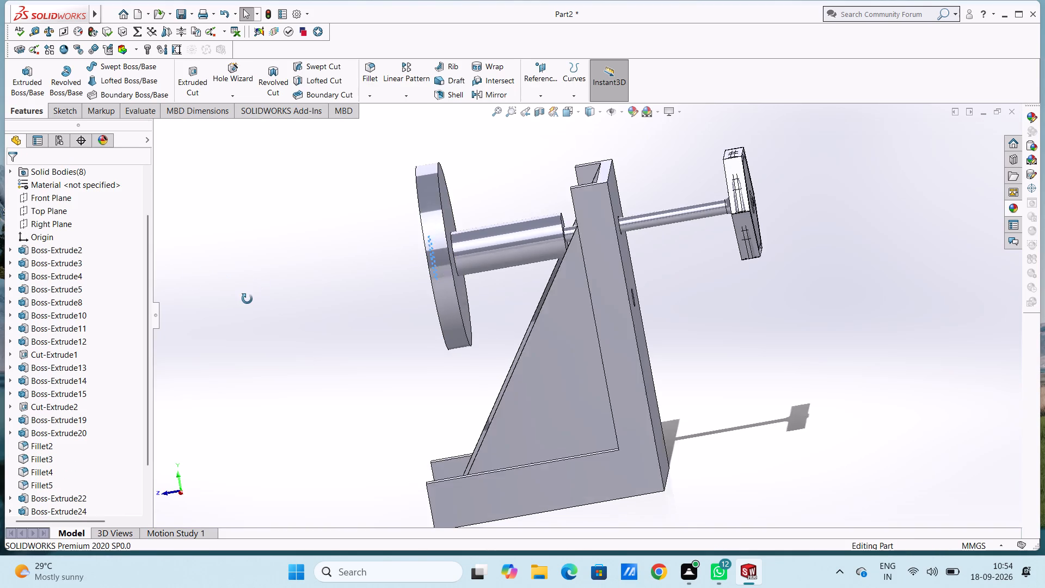
pyautogui.moveTo(247, 299); pyautogui.dragTo(317, 352, button='middle')
pyautogui.click(296, 269)
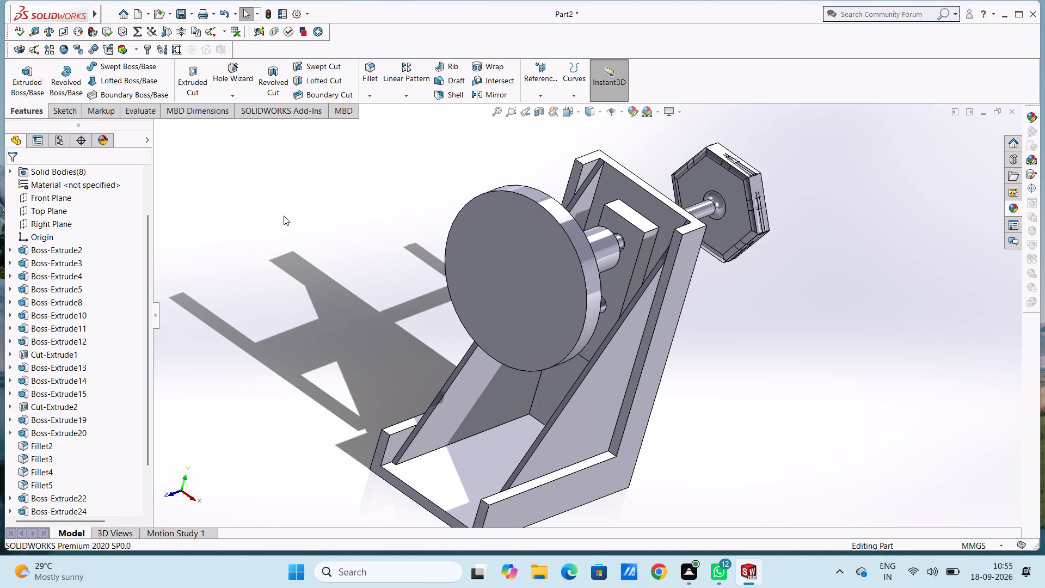
# Sketch a circle of 1 mm radius at the centre of the disc's front face.
pyautogui.hotkey('ctrl', '1')
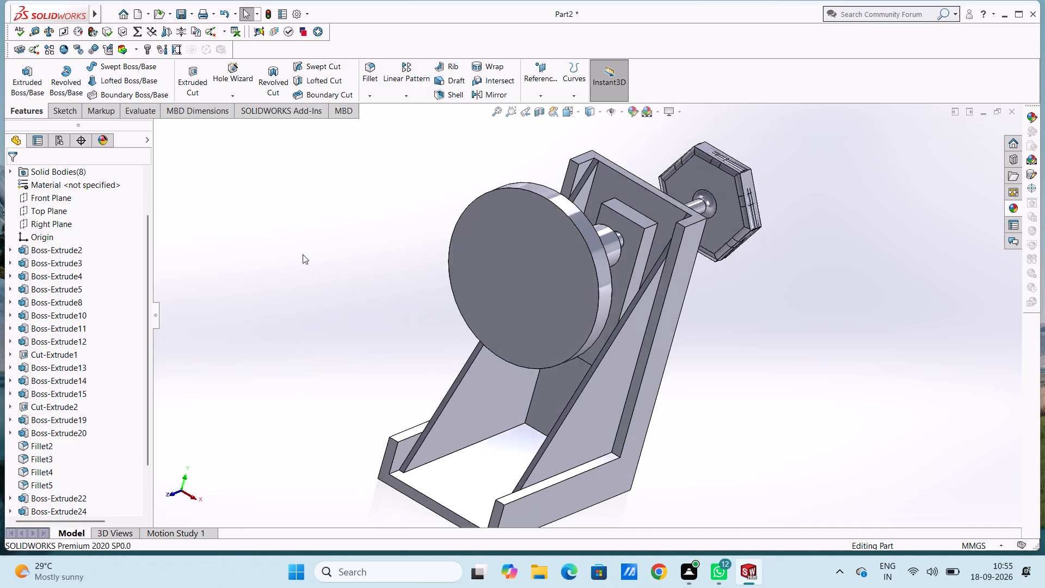
pyautogui.click(576, 237)
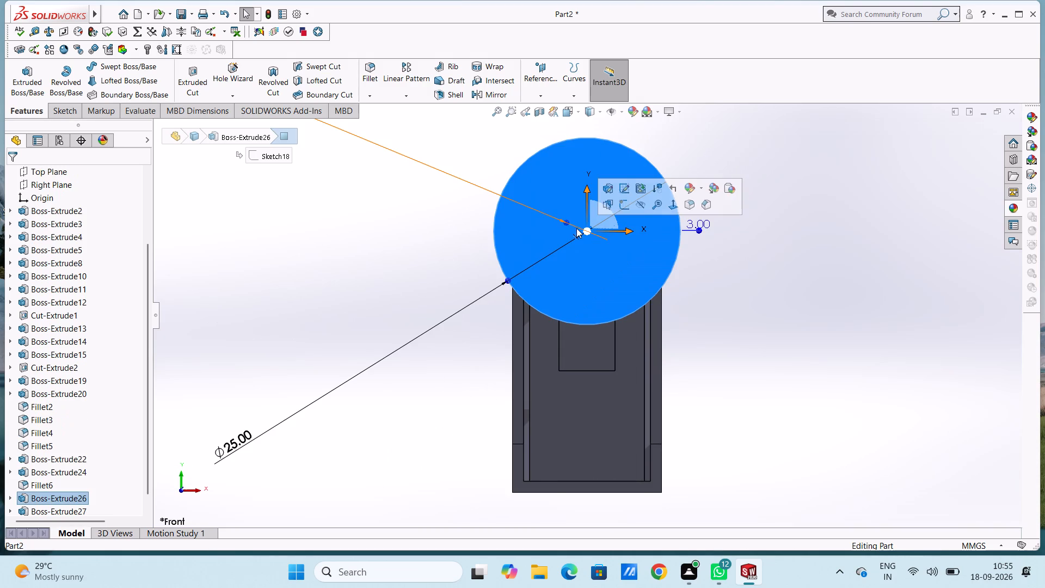
pyautogui.click(625, 207)
pyautogui.click(383, 220)
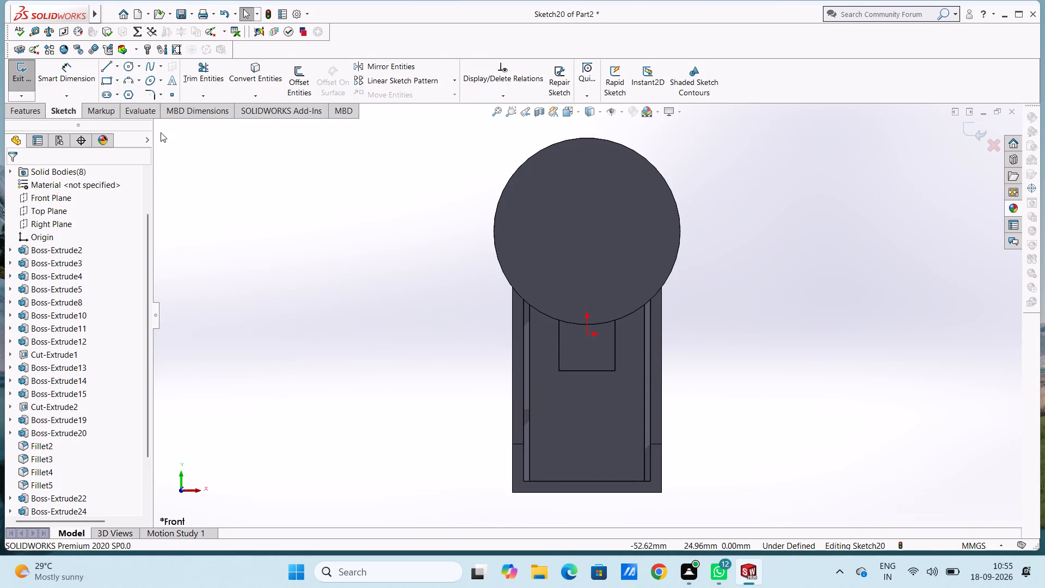
pyautogui.click(128, 65)
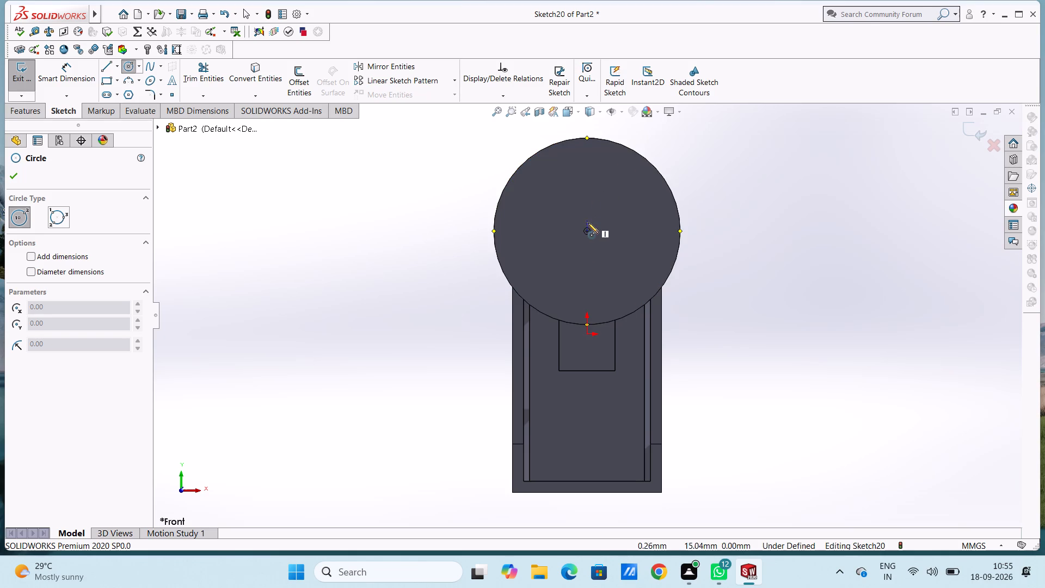
pyautogui.click(588, 229)
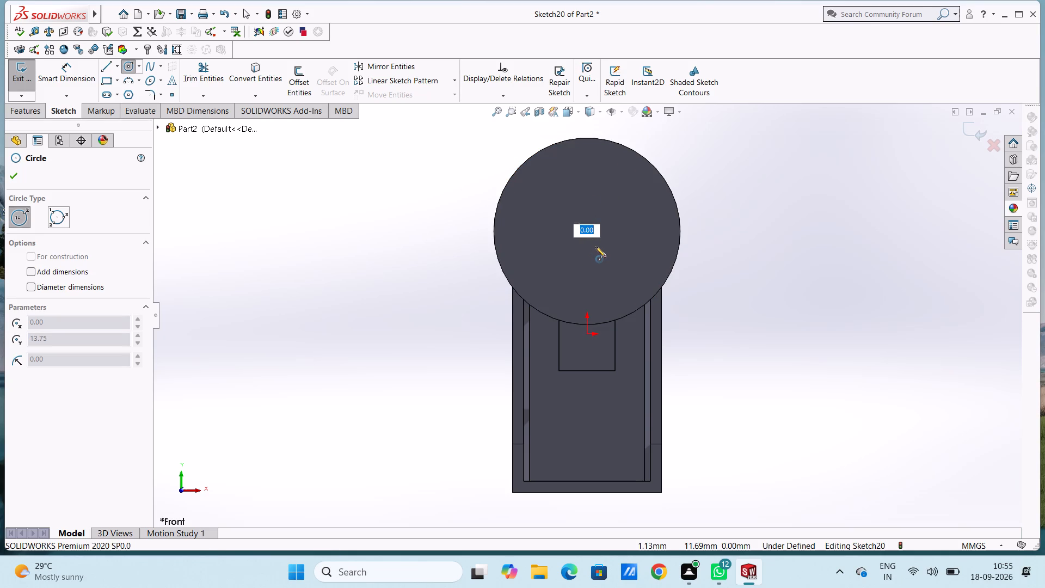
pyautogui.press('1')
pyautogui.press('Return')
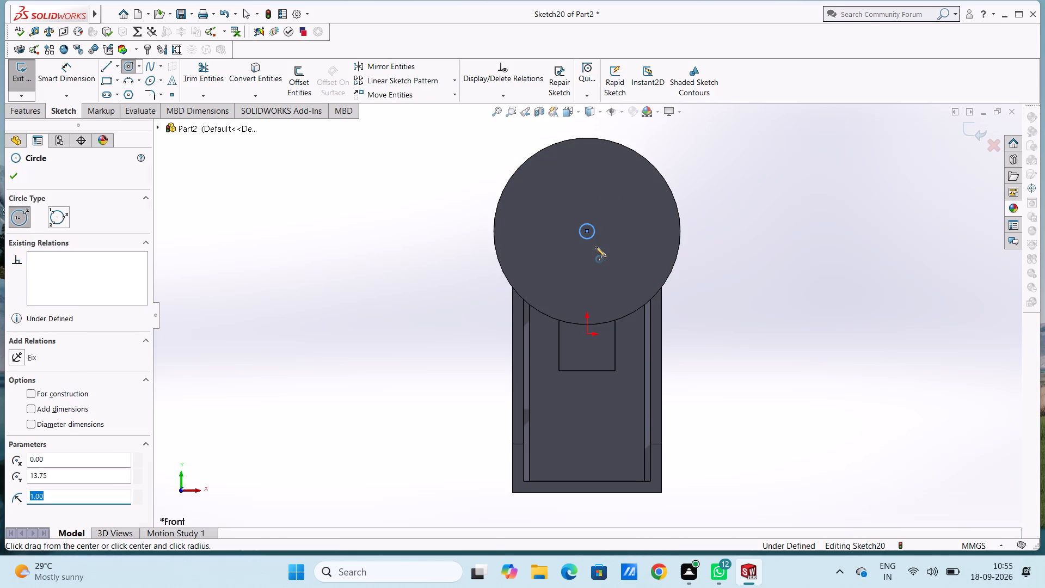
pyautogui.press('Escape')
pyautogui.press('Escape')
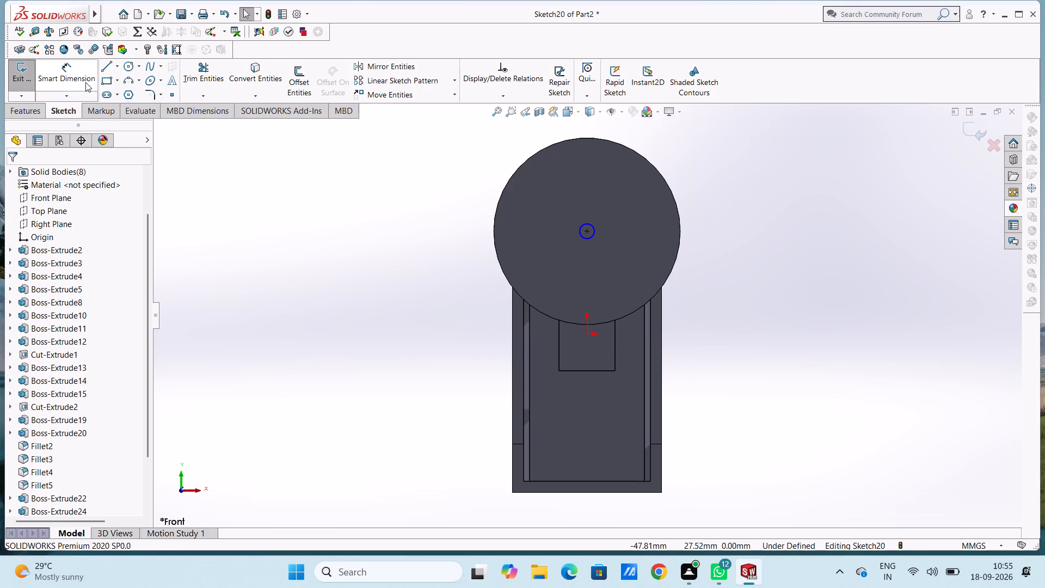
# Dimension the small centre circle's diameter as 2 mm.
pyautogui.click(85, 82)
pyautogui.click(583, 239)
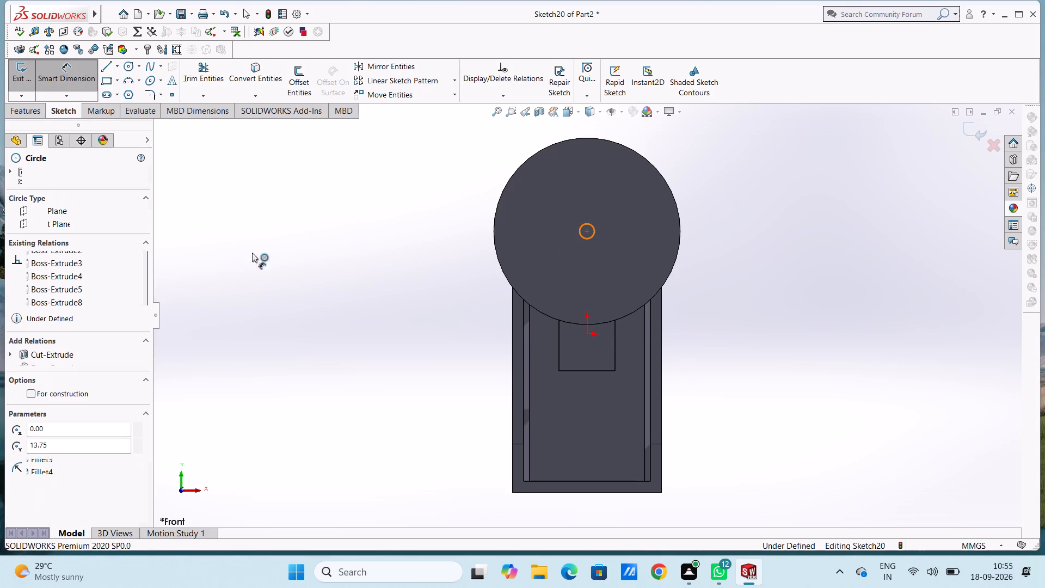
pyautogui.click(282, 214)
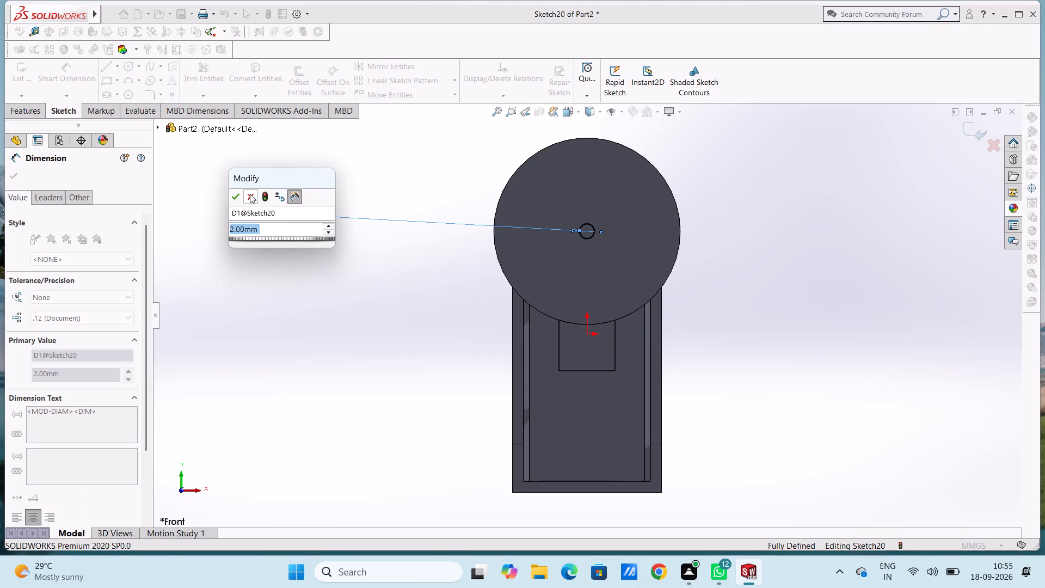
pyautogui.click(239, 198)
pyautogui.click(408, 158)
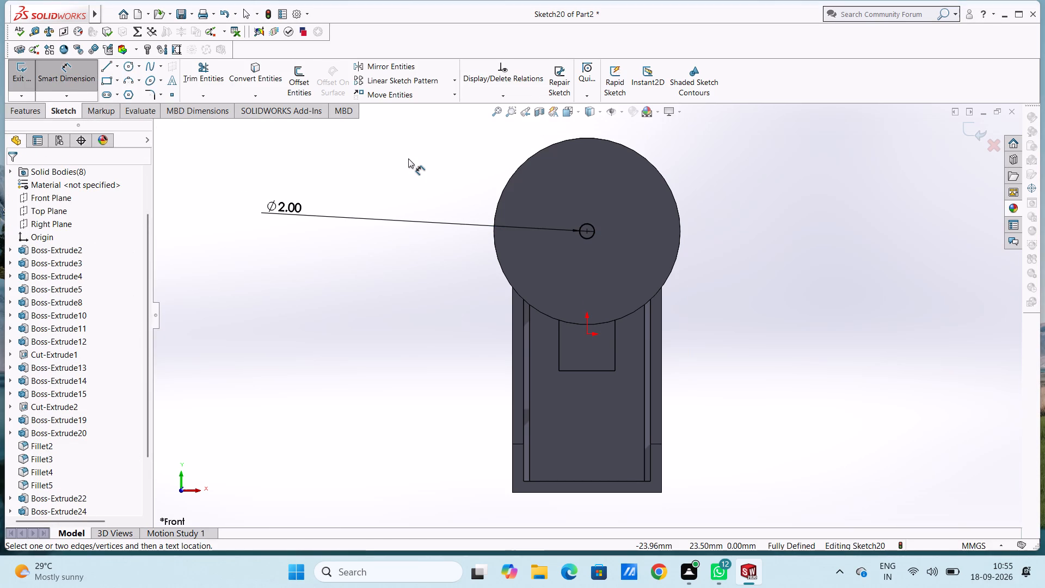
pyautogui.press('Escape')
# Extrude-cut the 2 mm circle to a blind depth of 10 mm through the disc into the cylinder.
pyautogui.scroll(1, 909, 444)
pyautogui.moveTo(906, 446); pyautogui.dragTo(834, 473, button='middle')
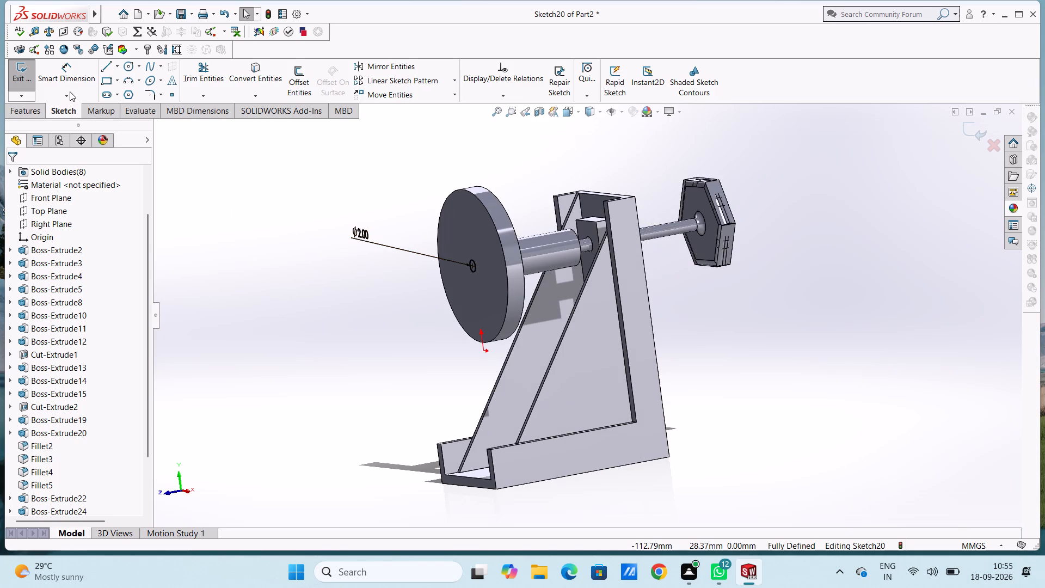
pyautogui.click(20, 116)
pyautogui.click(186, 73)
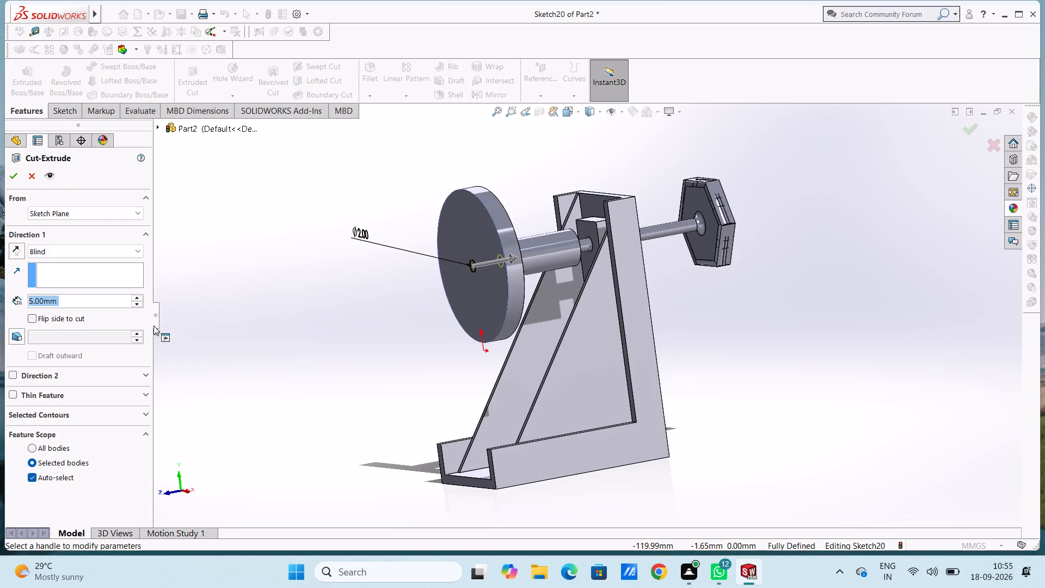
pyautogui.write('50')
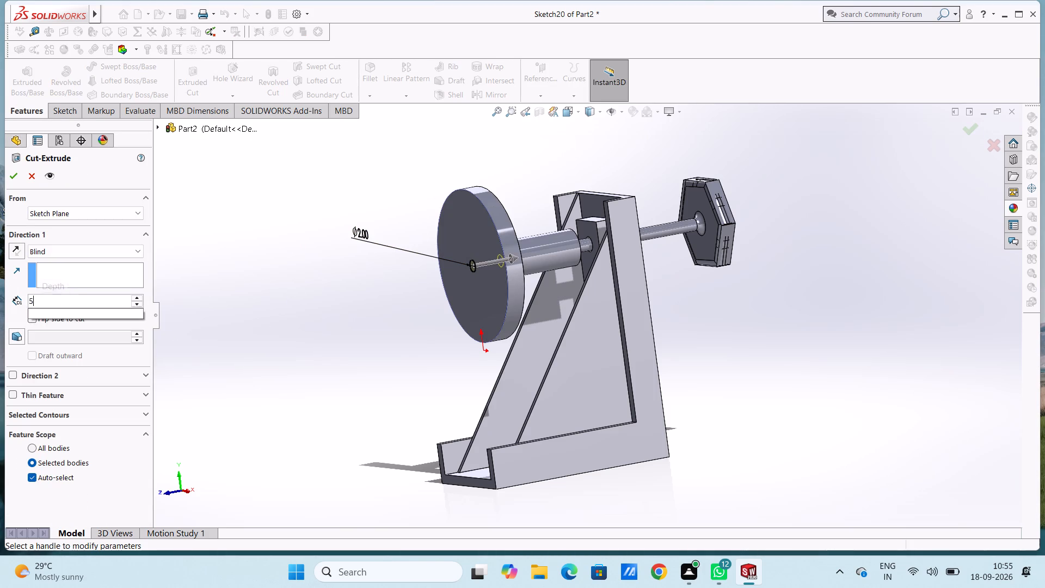
pyautogui.press('Return')
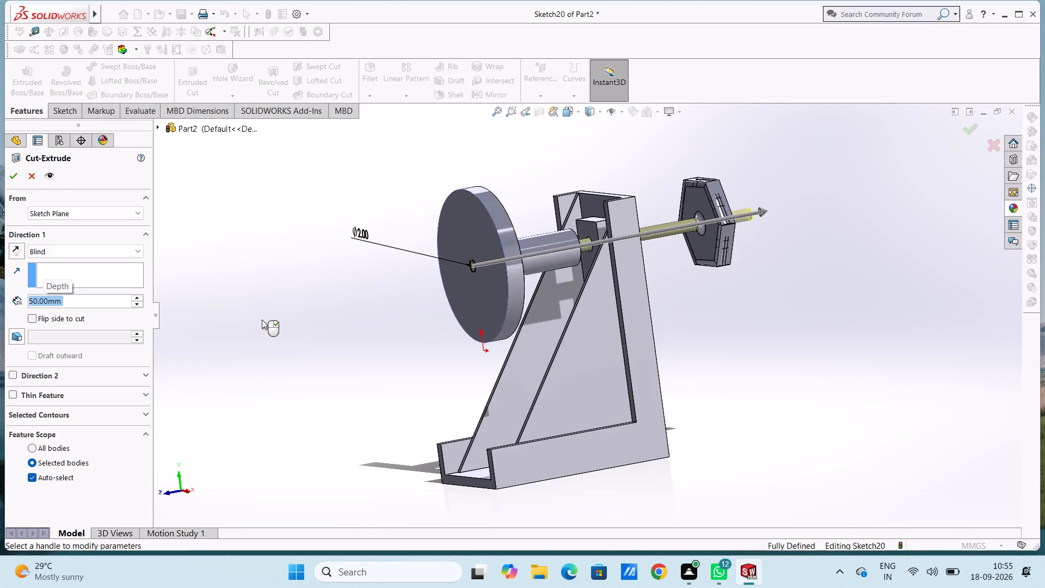
pyautogui.write('20')
pyautogui.press('Return')
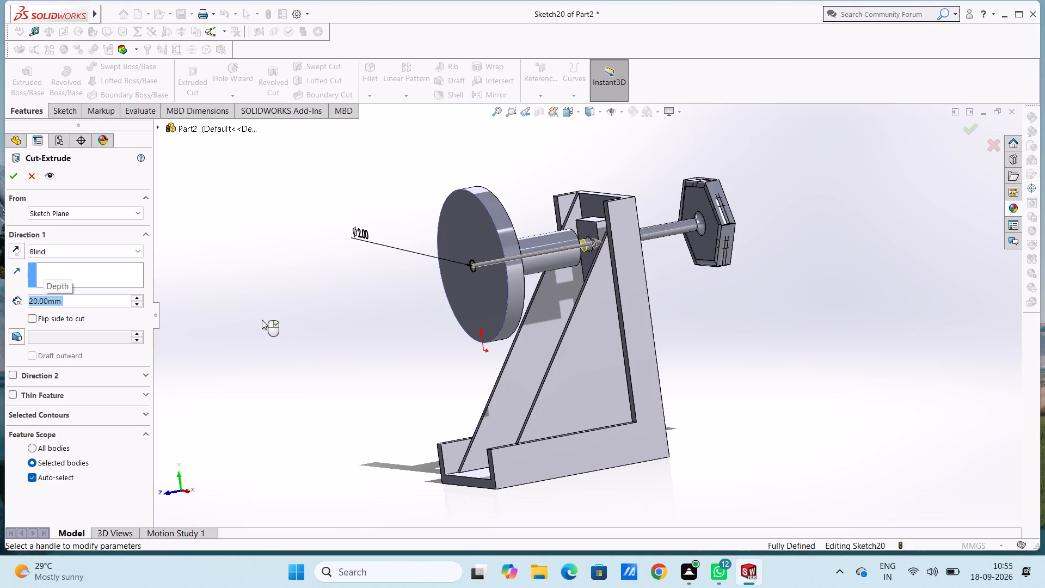
pyautogui.write('10')
pyautogui.press('Return')
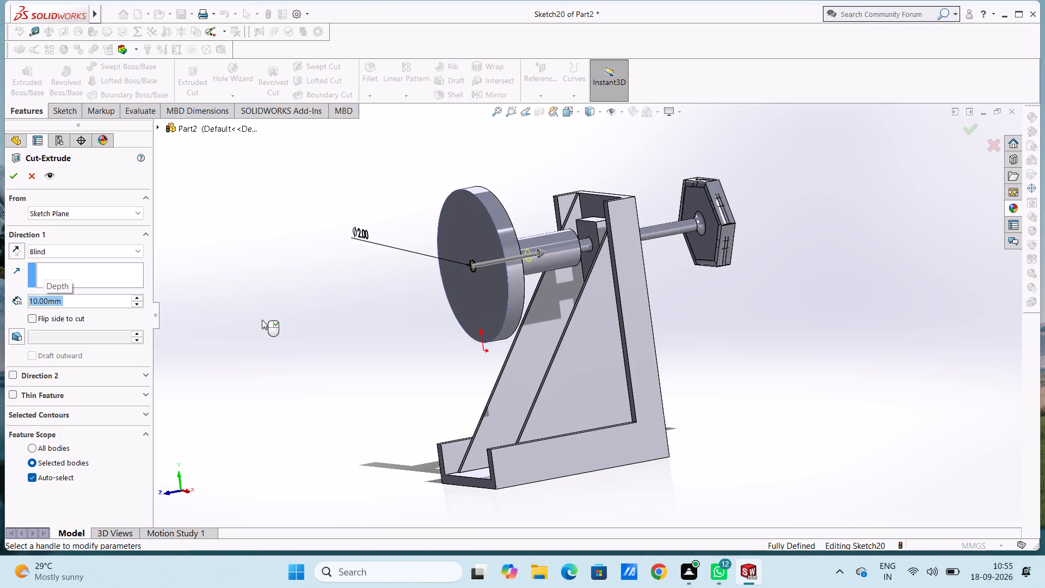
pyautogui.click(8, 175)
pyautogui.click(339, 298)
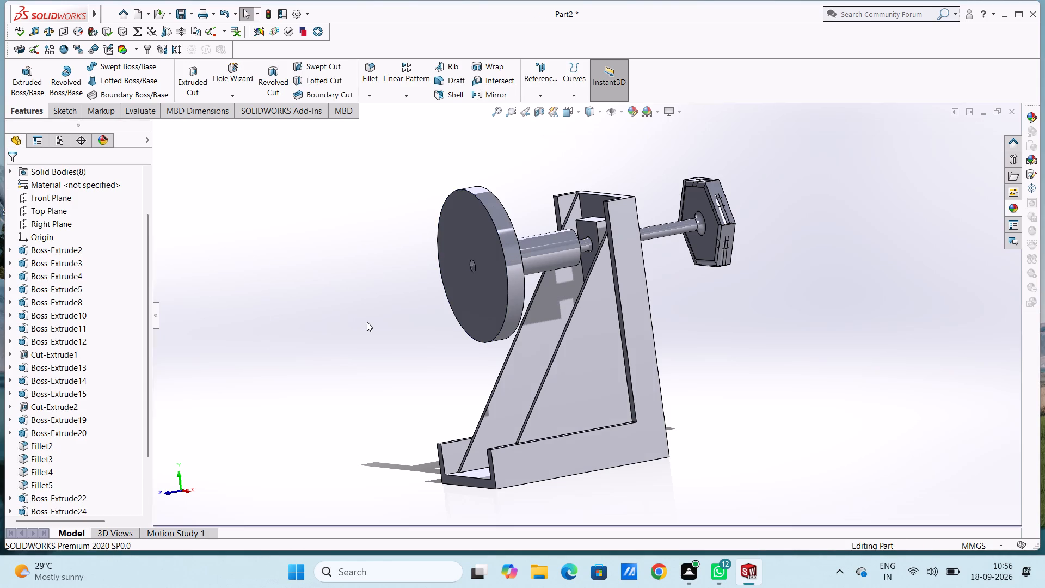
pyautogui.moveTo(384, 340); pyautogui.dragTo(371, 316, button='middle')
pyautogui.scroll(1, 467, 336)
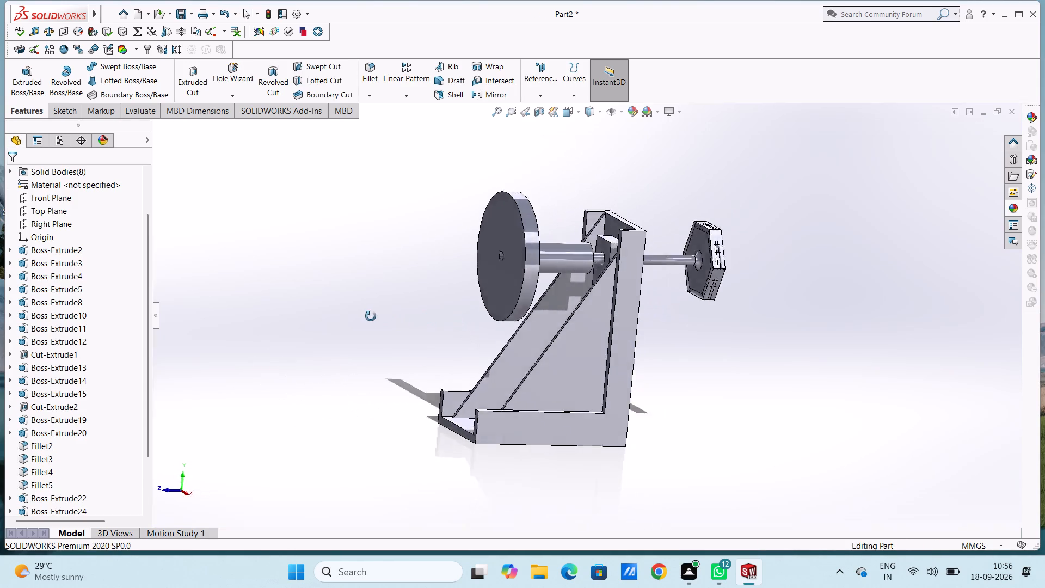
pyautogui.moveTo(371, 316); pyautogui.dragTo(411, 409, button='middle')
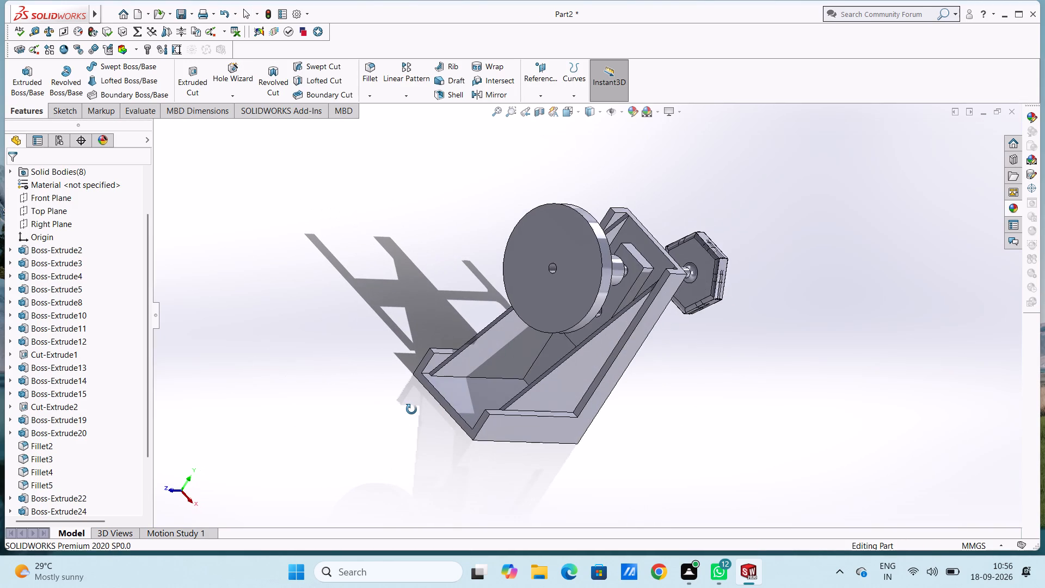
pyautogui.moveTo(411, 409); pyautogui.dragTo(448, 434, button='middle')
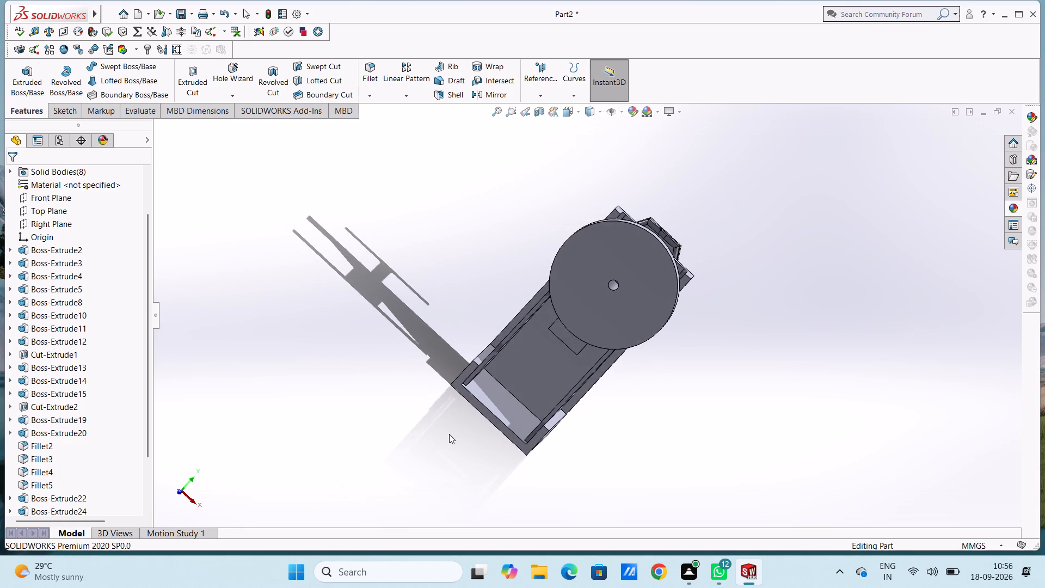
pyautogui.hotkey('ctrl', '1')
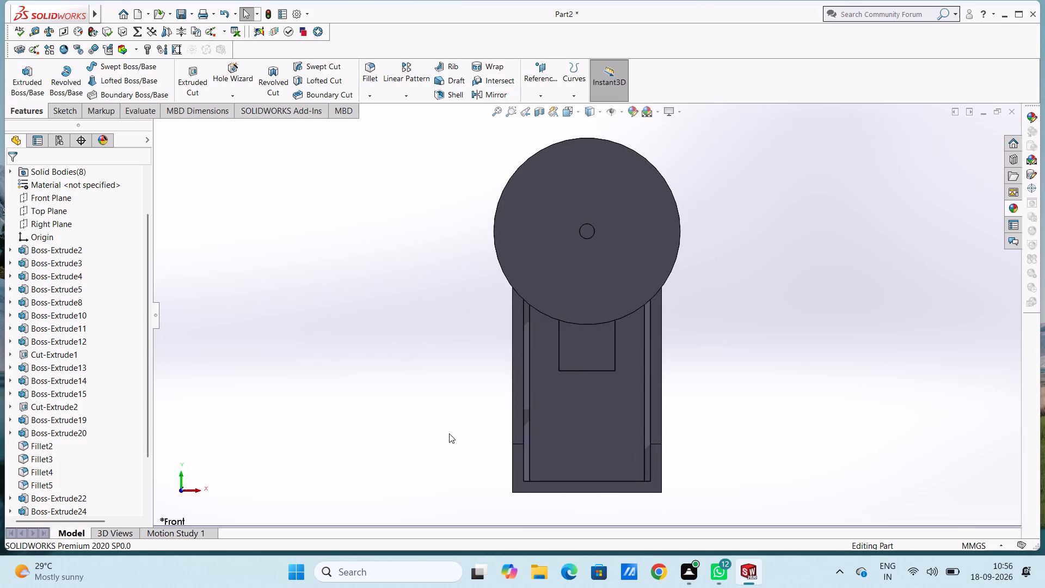
# Sketch a circle of 5 mm radius on the disc's front face, centred on the small hole.
pyautogui.click(606, 272)
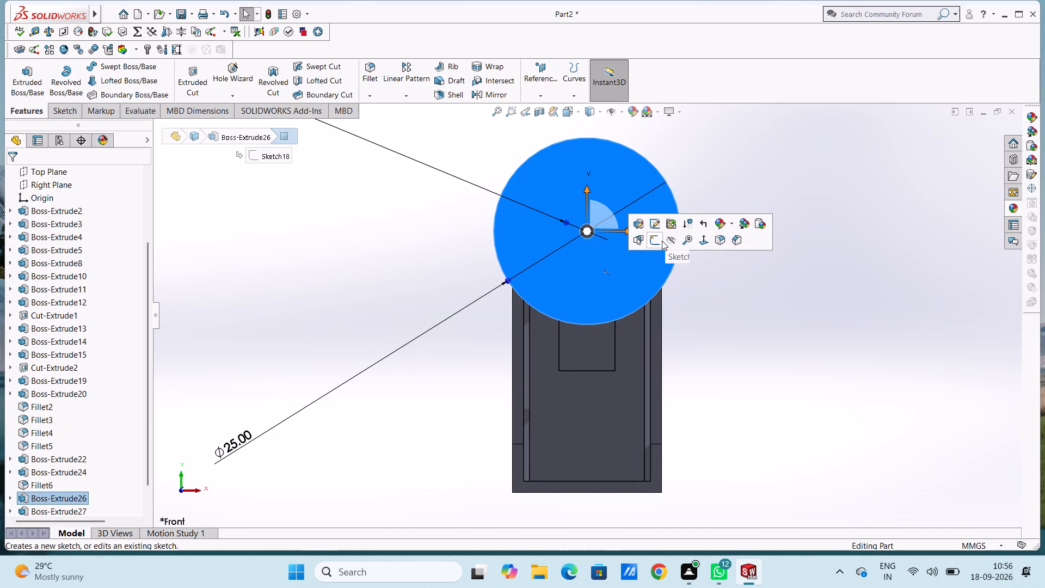
pyautogui.click(656, 246)
pyautogui.click(445, 258)
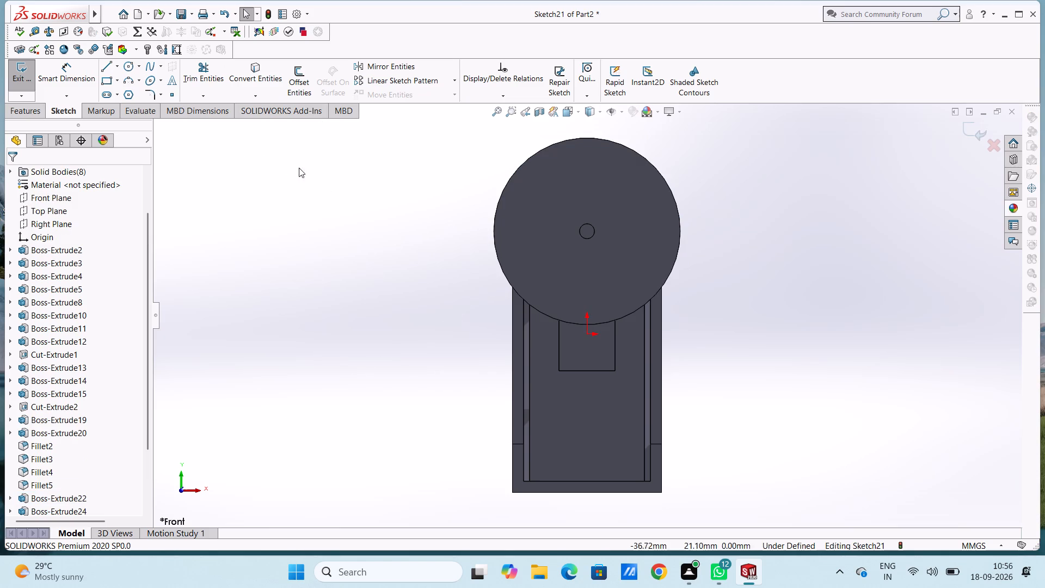
pyautogui.click(131, 64)
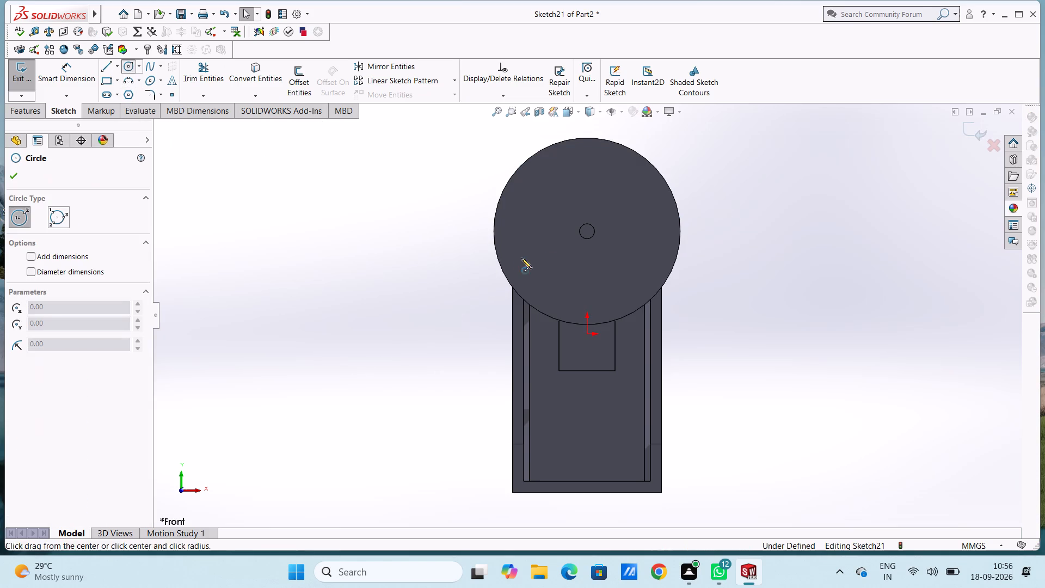
pyautogui.click(586, 230)
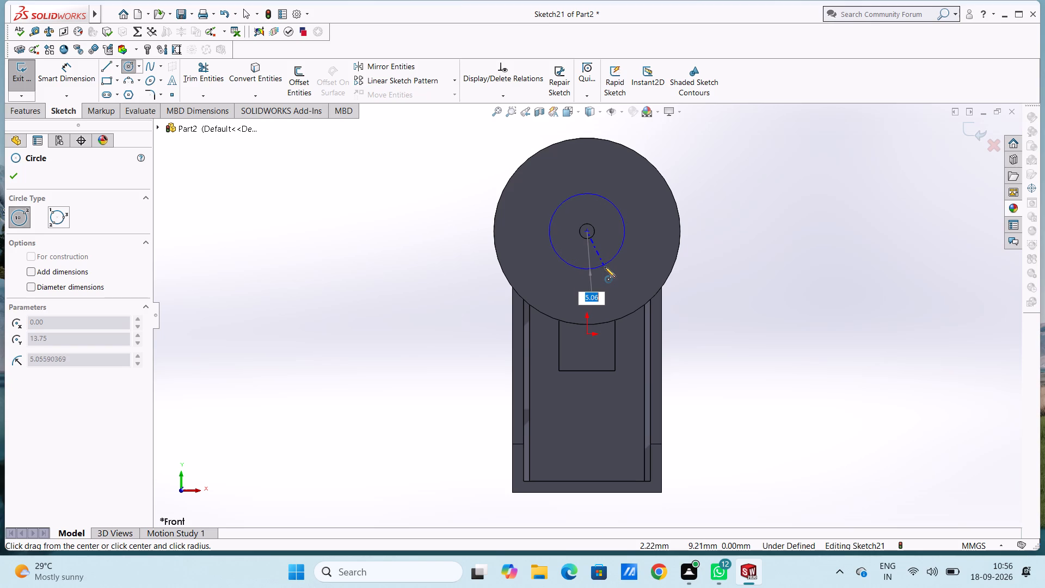
pyautogui.press('5')
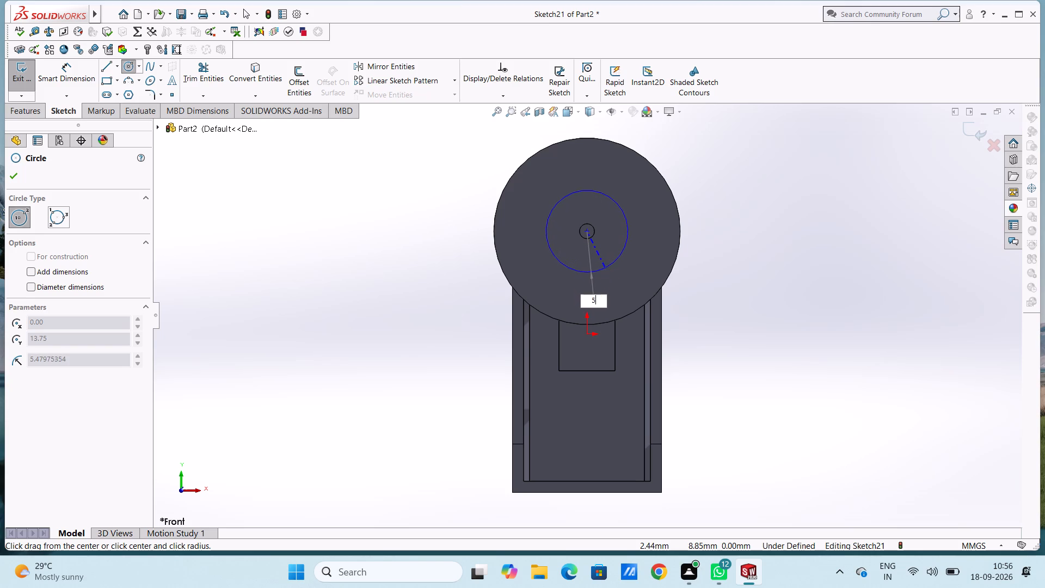
pyautogui.press('Return')
pyautogui.press('Escape')
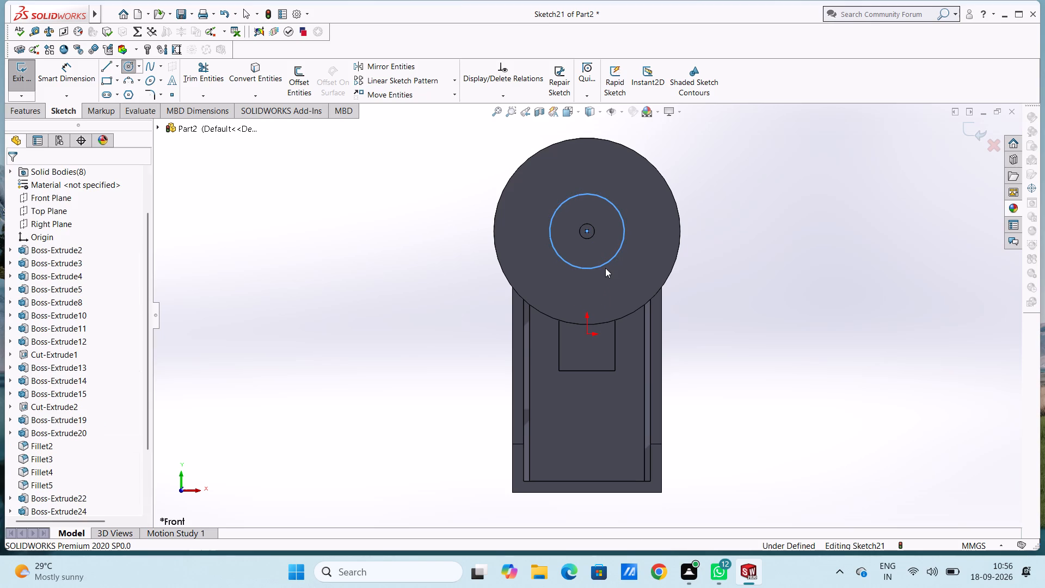
pyautogui.press('Escape')
# Dimension the new circle's diameter and set it to 6 mm.
pyautogui.click(72, 79)
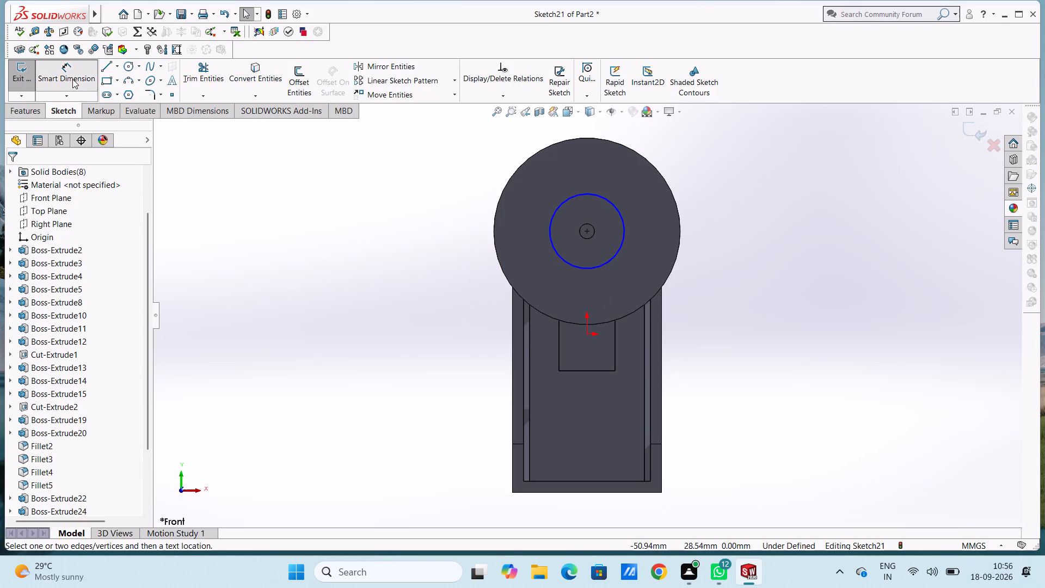
pyautogui.click(565, 261)
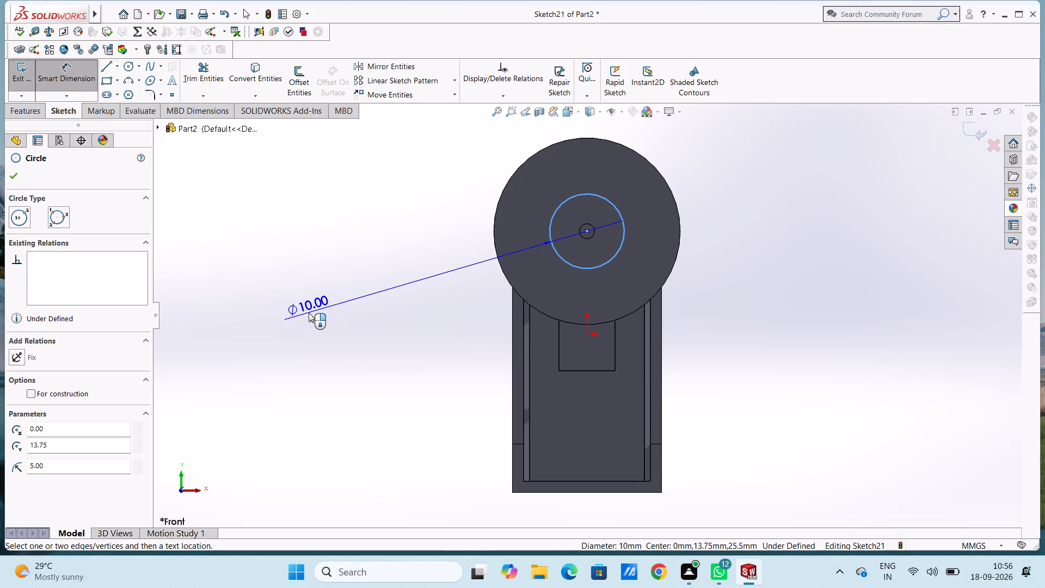
pyautogui.click(309, 313)
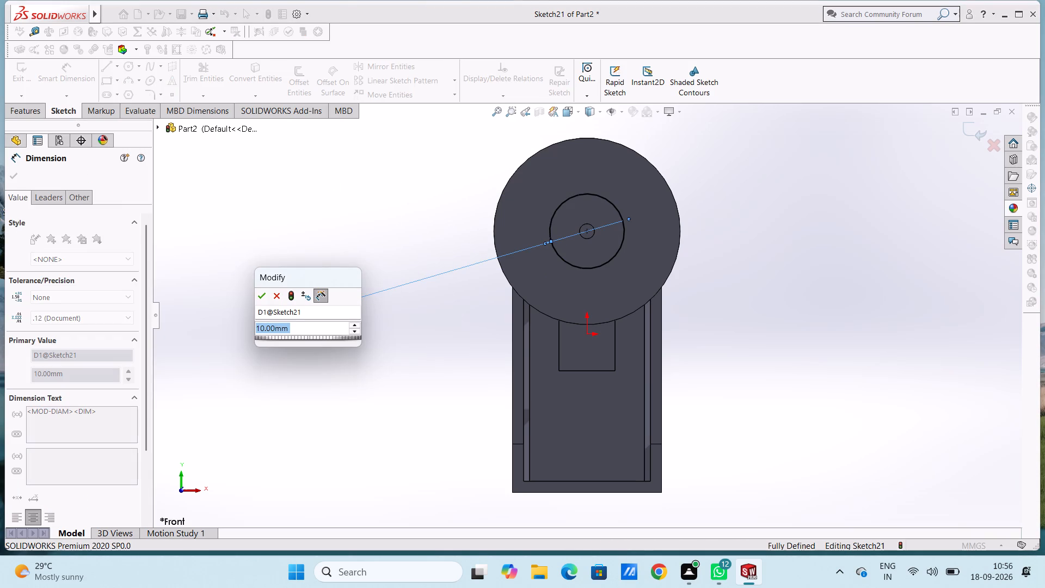
pyautogui.press('6')
pyautogui.press('Return')
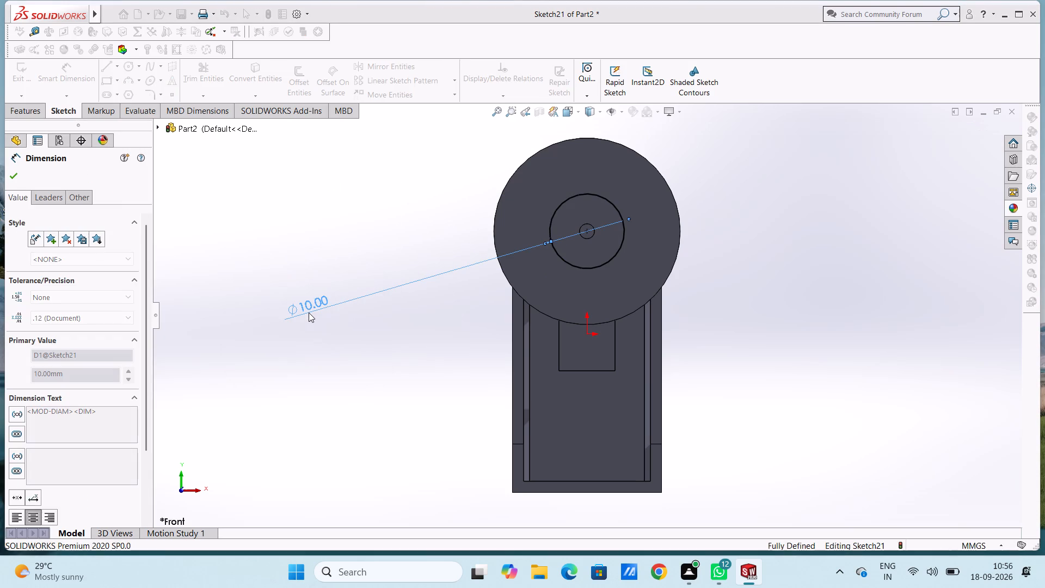
pyautogui.click(355, 353)
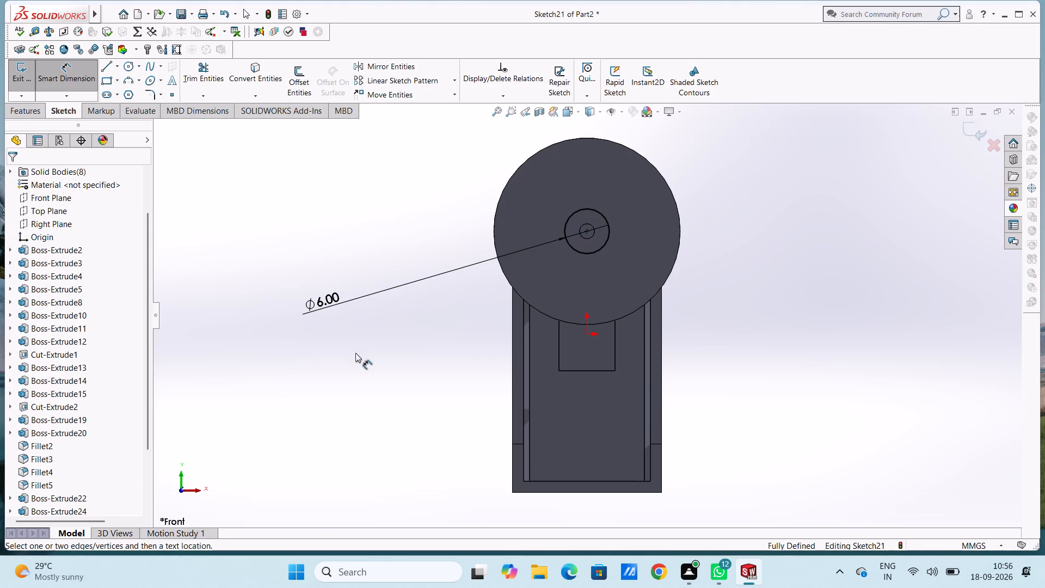
pyautogui.moveTo(847, 354); pyautogui.dragTo(803, 371, button='middle')
pyautogui.press('Escape')
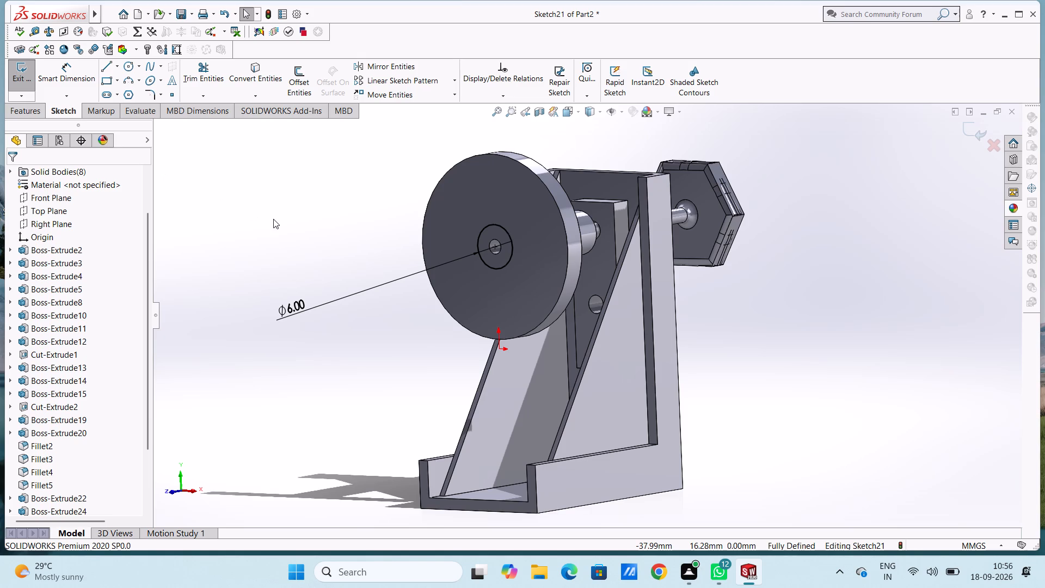
# Sketch a concentric circle of 1 mm radius over the hole inside the 6 mm circle.
pyautogui.click(125, 65)
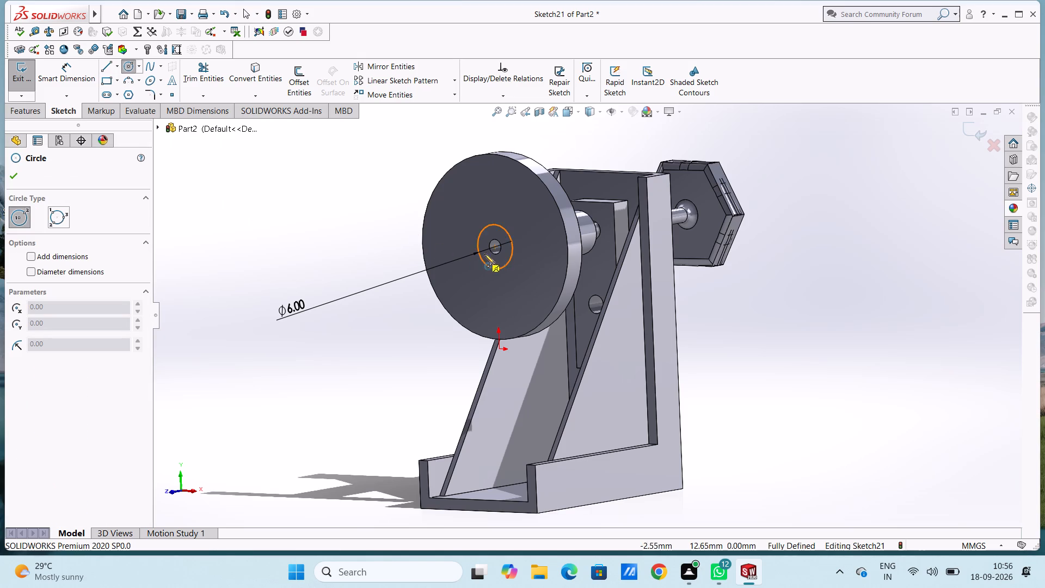
pyautogui.click(494, 248)
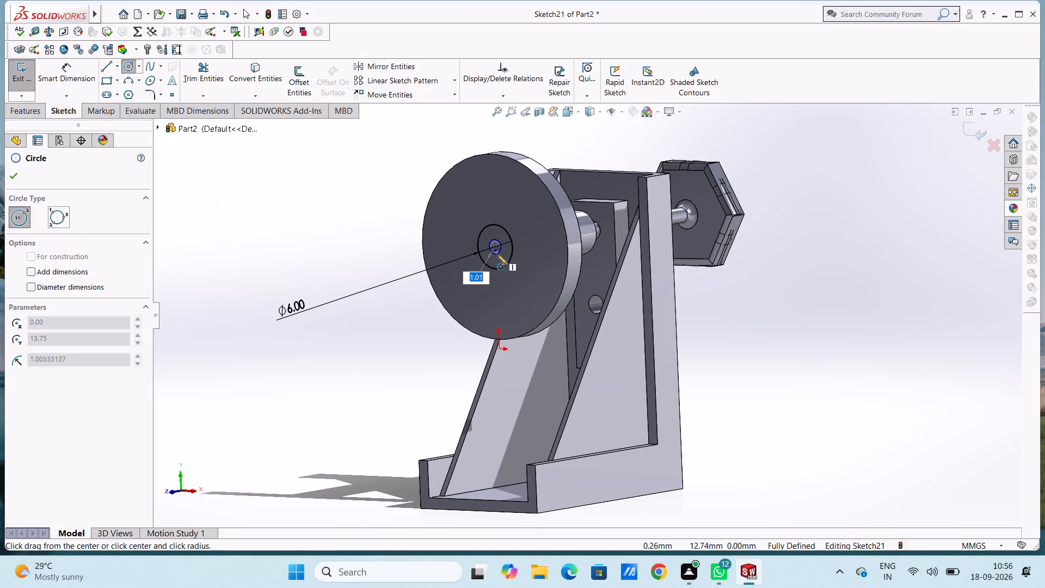
pyautogui.press('1')
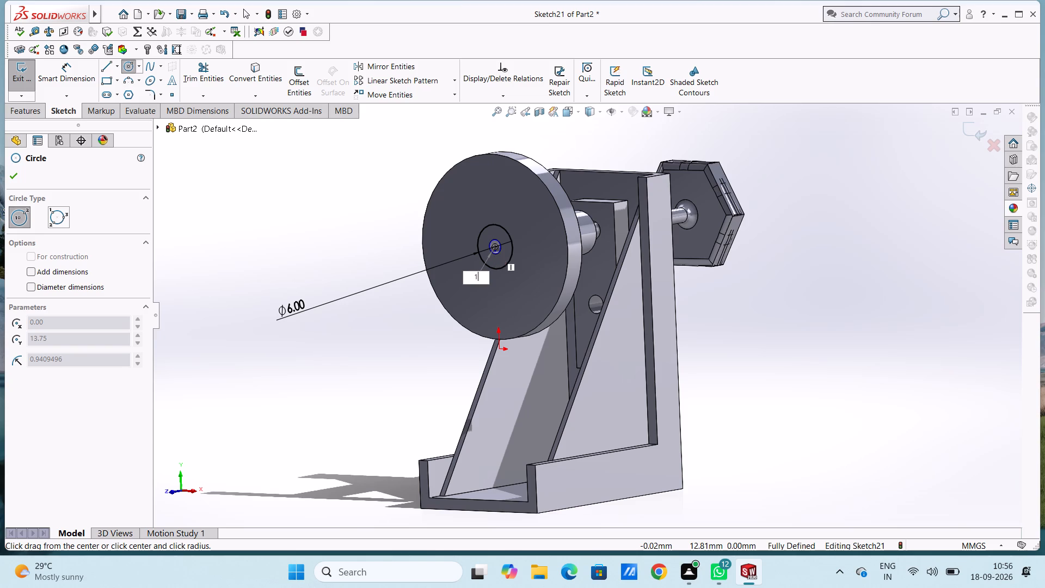
pyautogui.press('Return')
pyautogui.press('Escape')
pyautogui.press('Escape')
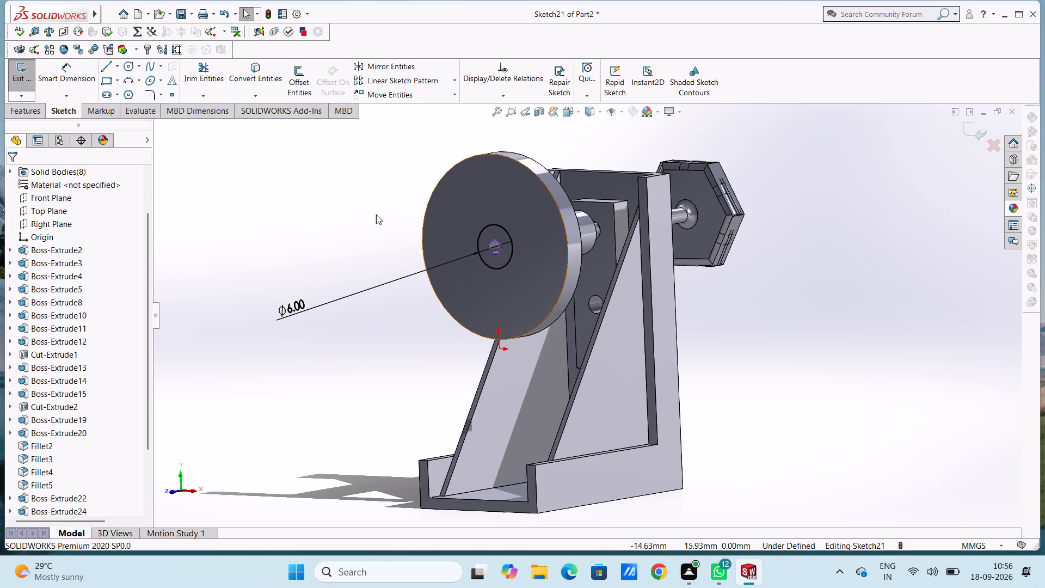
# Dimension the inner circle's diameter as 2 mm.
pyautogui.click(92, 81)
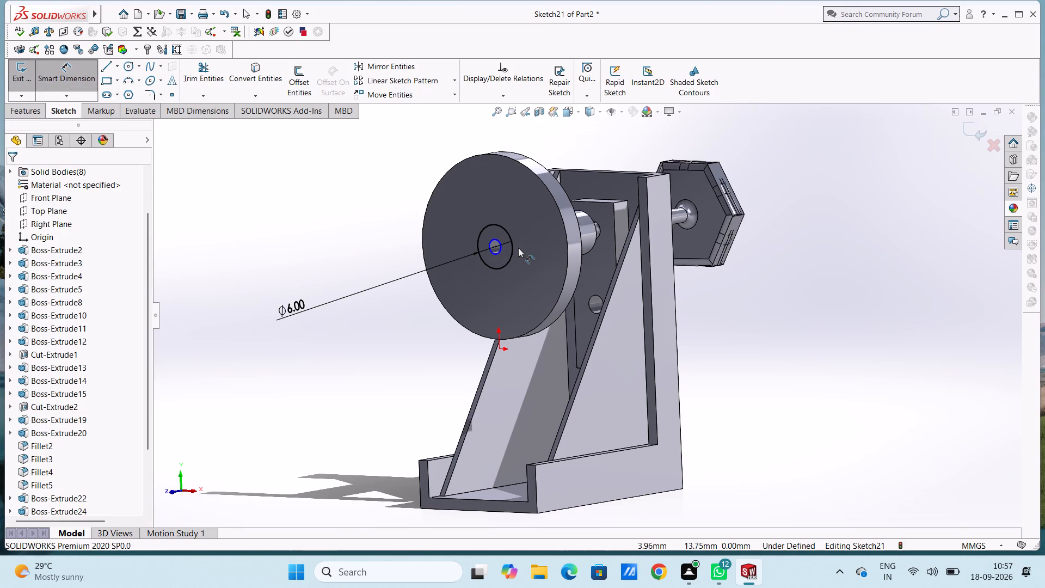
pyautogui.click(500, 243)
pyautogui.click(335, 180)
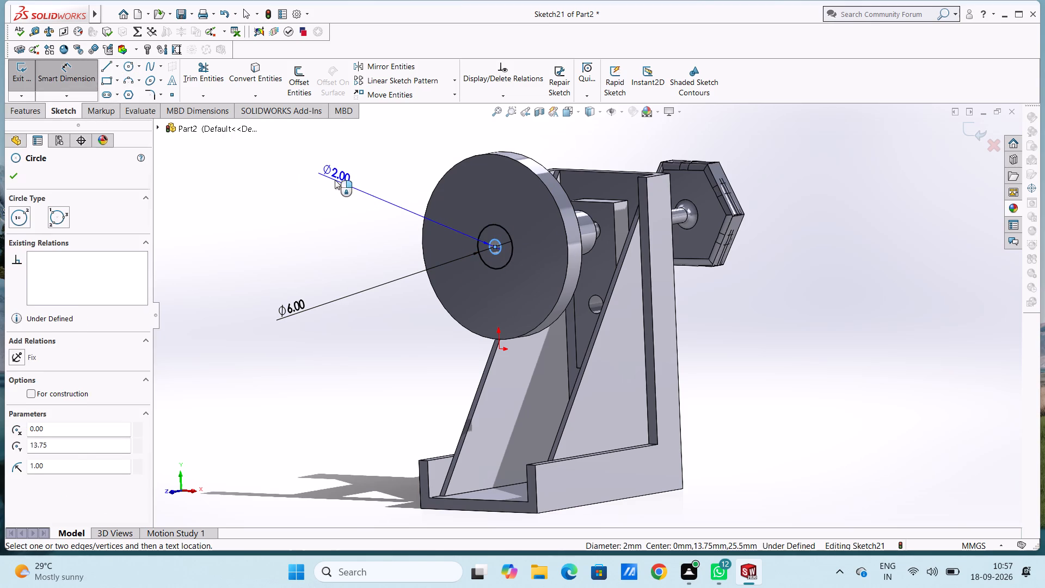
pyautogui.click(281, 166)
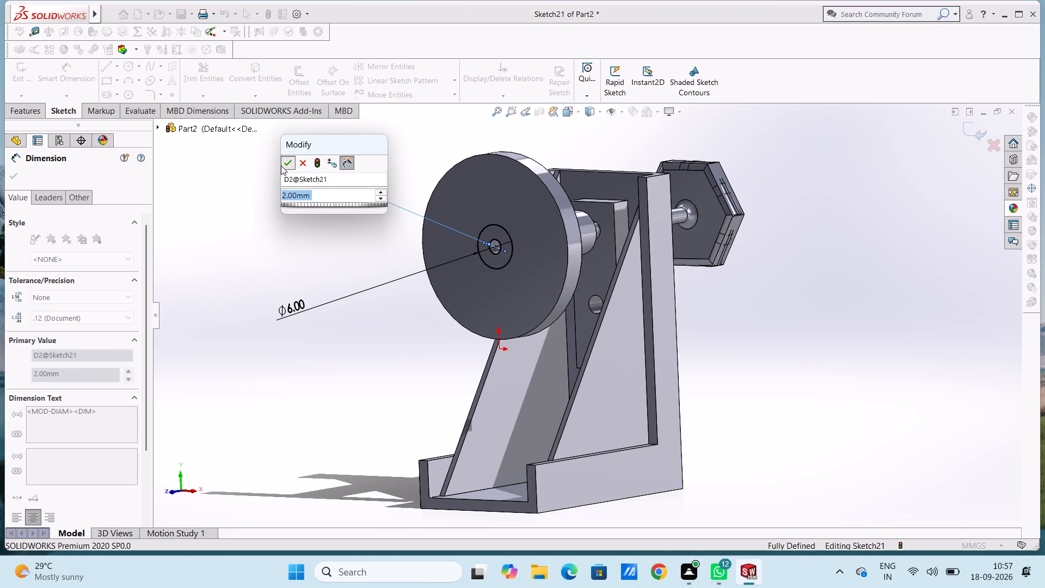
pyautogui.click(278, 171)
pyautogui.press('Escape')
pyautogui.press('Escape')
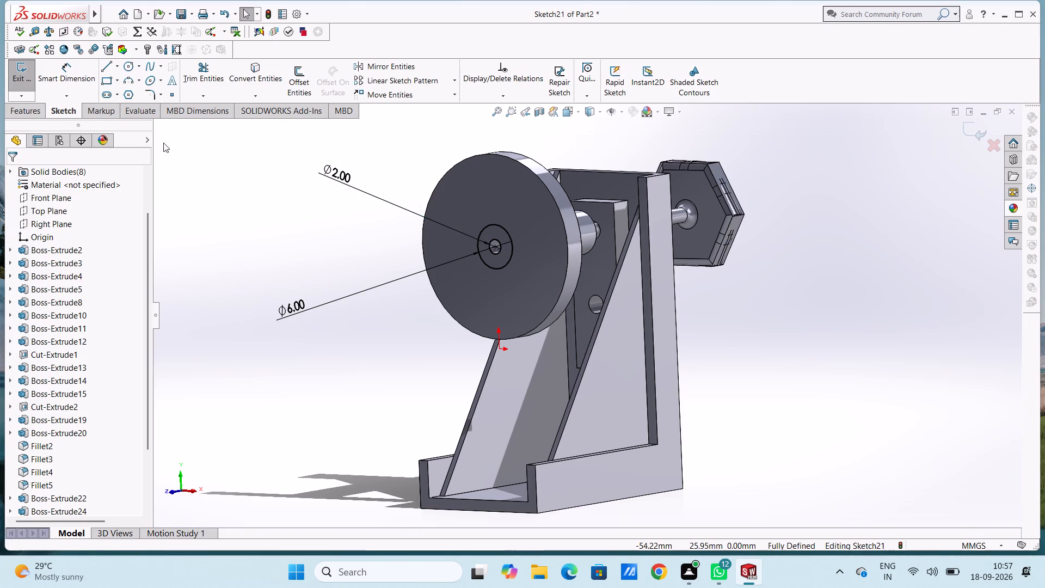
# Extrude the ring between the two circles 5 mm blind, outward from the disc's front face, with merged result.
pyautogui.click(37, 120)
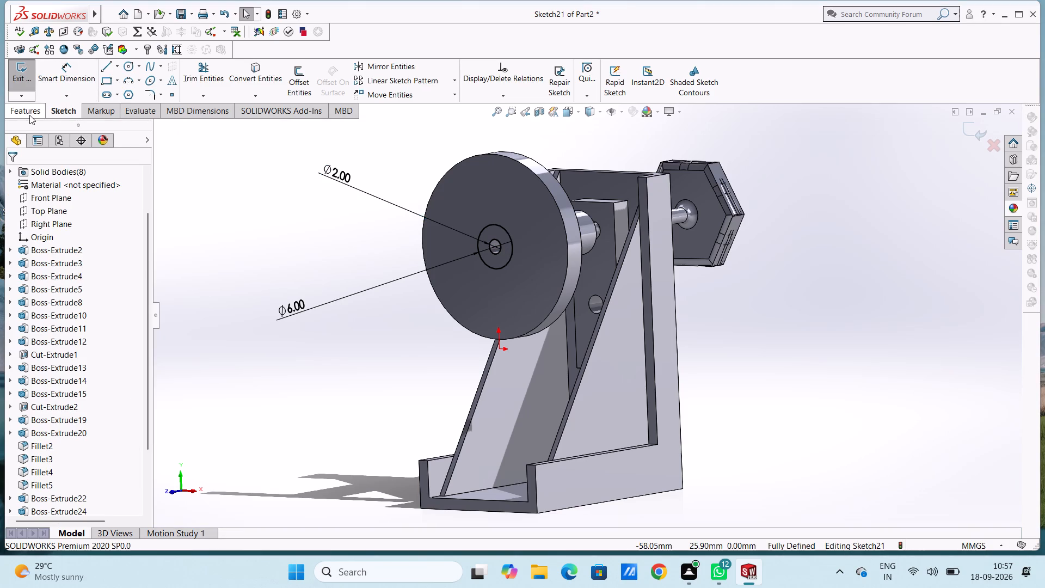
pyautogui.click(29, 114)
pyautogui.click(30, 77)
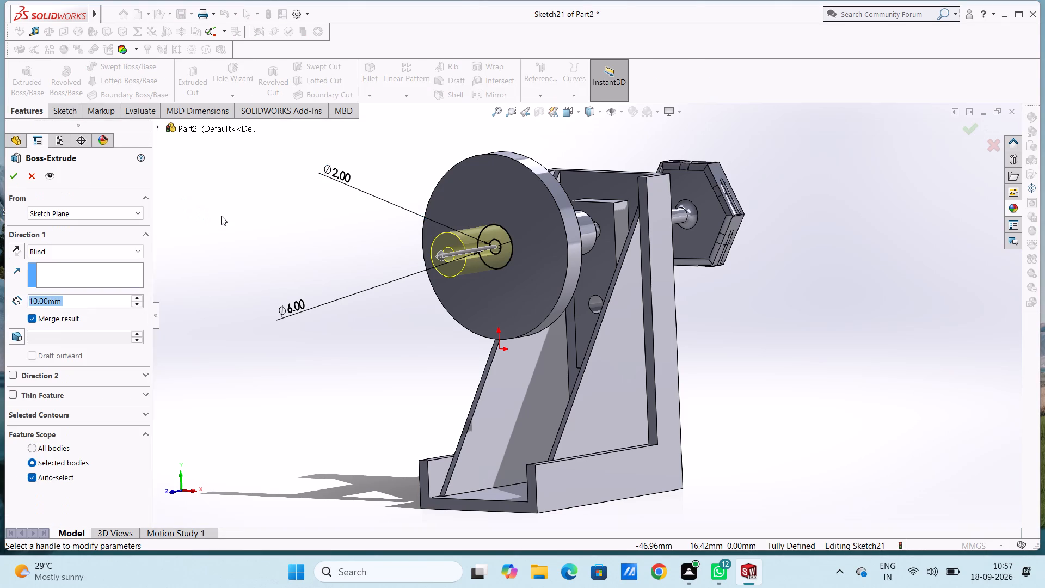
pyautogui.moveTo(392, 353); pyautogui.dragTo(371, 351, button='middle')
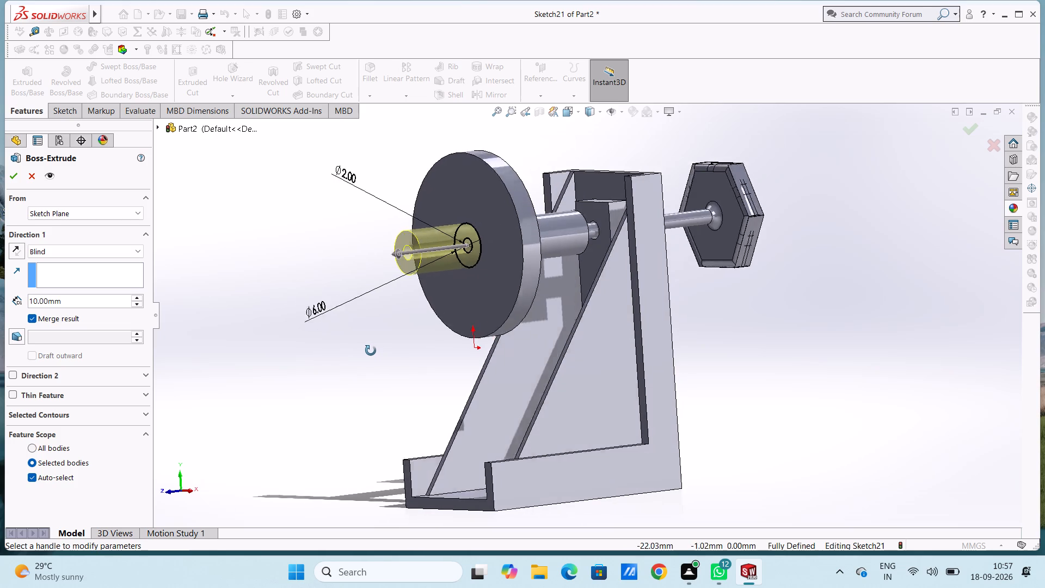
pyautogui.moveTo(371, 351); pyautogui.dragTo(369, 354, button='middle')
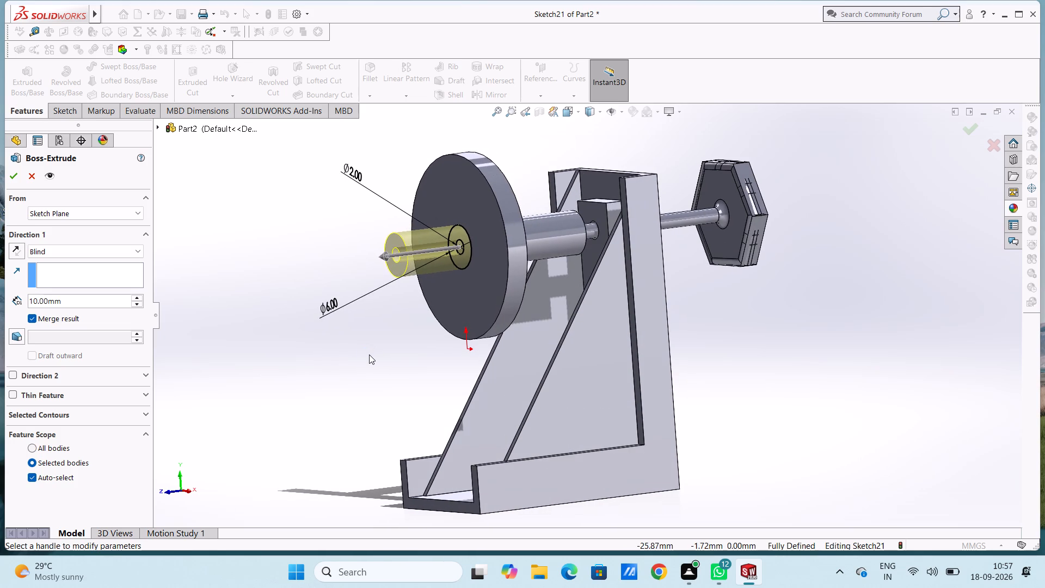
pyautogui.doubleClick(73, 301)
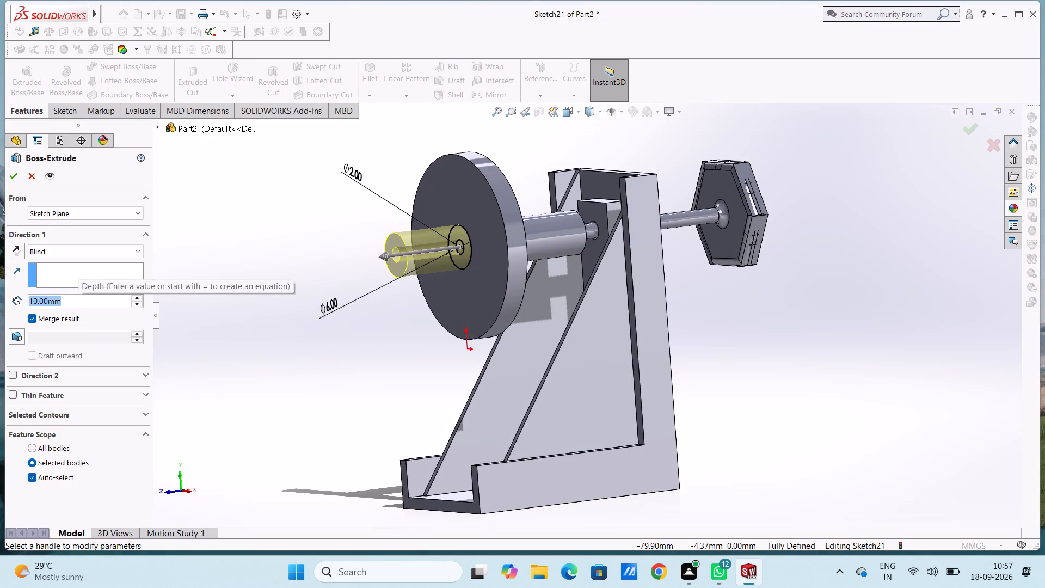
pyautogui.press('5')
pyautogui.press('Return')
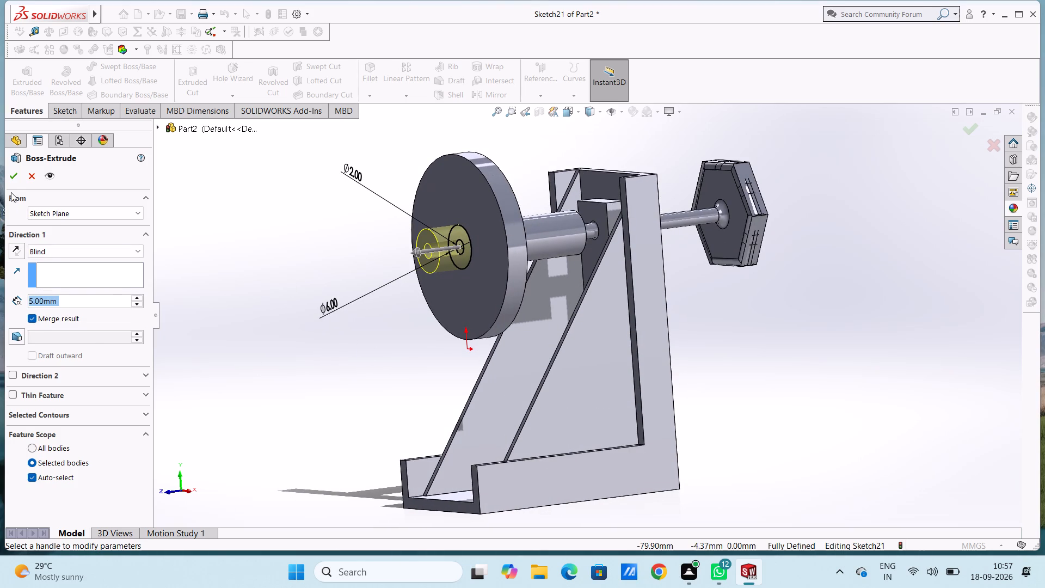
pyautogui.click(17, 180)
pyautogui.click(284, 296)
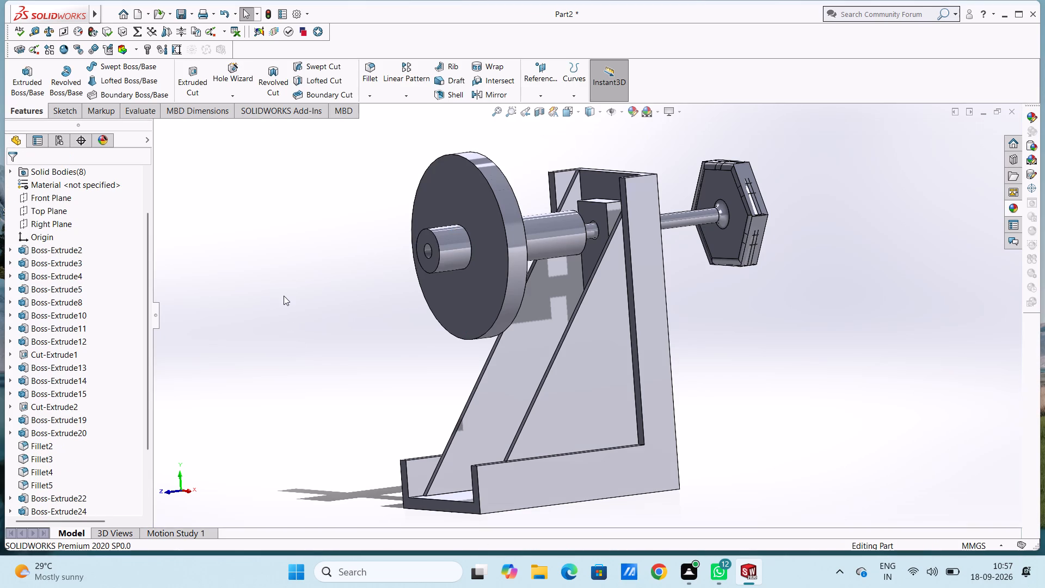
# Sketch a circle of 12.5 mm radius on the hub's front face, centred on the hole and matching the disc's outer edge.
pyautogui.moveTo(298, 310); pyautogui.dragTo(347, 353, button='middle')
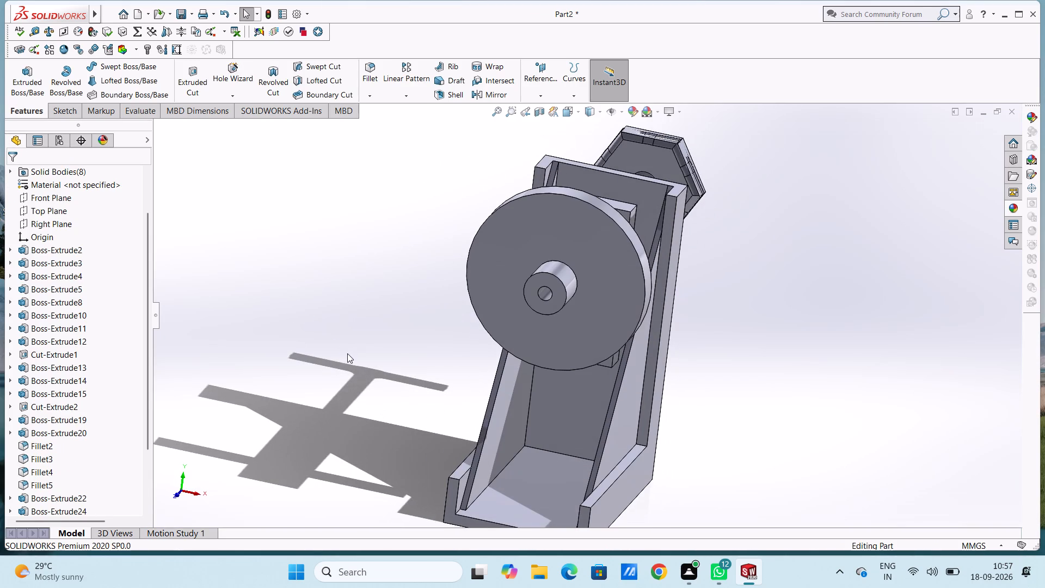
pyautogui.hotkey('ctrl', '7')
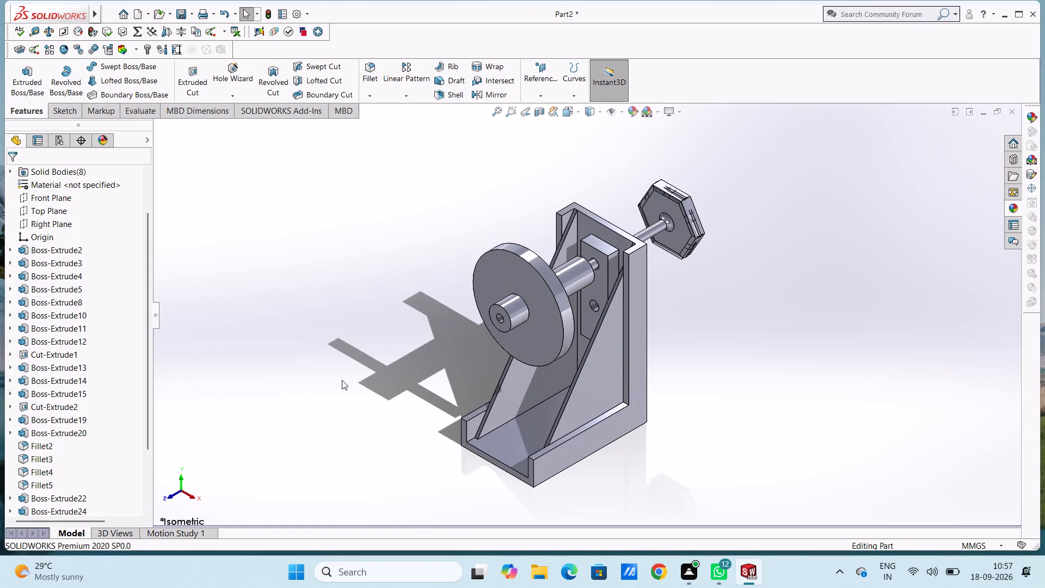
pyautogui.hotkey('ctrl', '1')
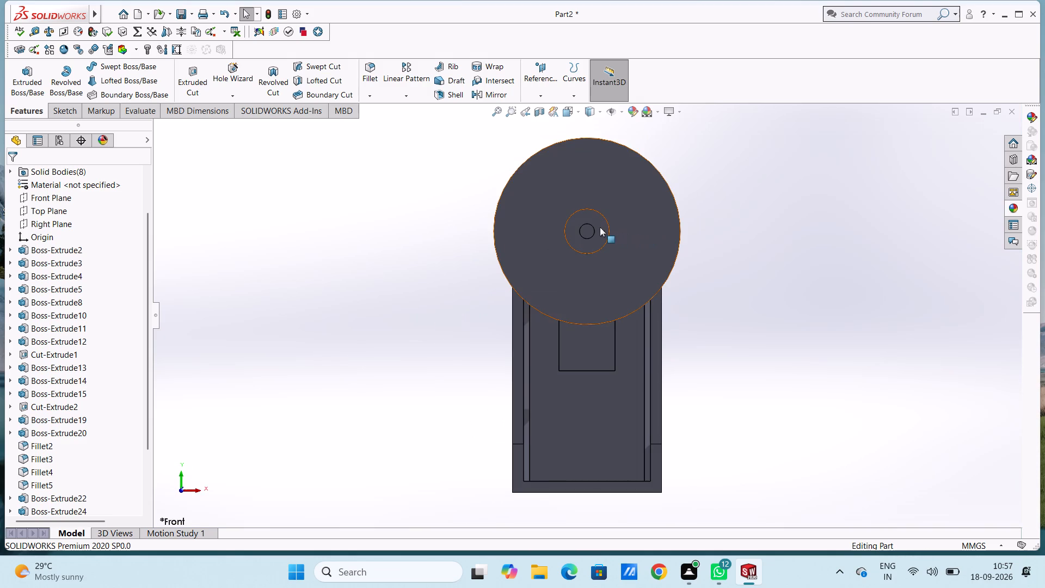
pyautogui.click(601, 224)
pyautogui.click(651, 193)
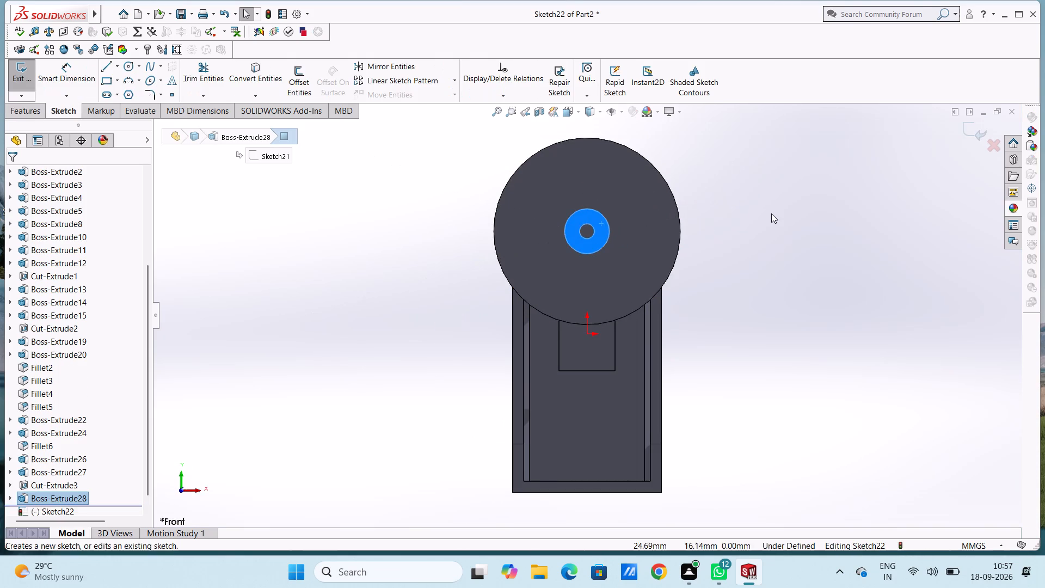
pyautogui.click(771, 213)
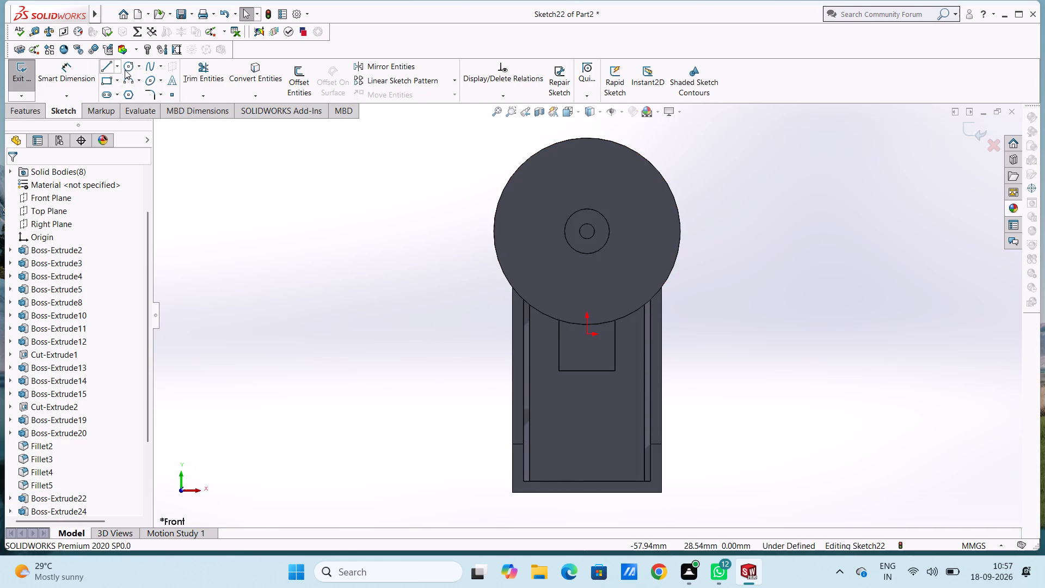
pyautogui.click(126, 70)
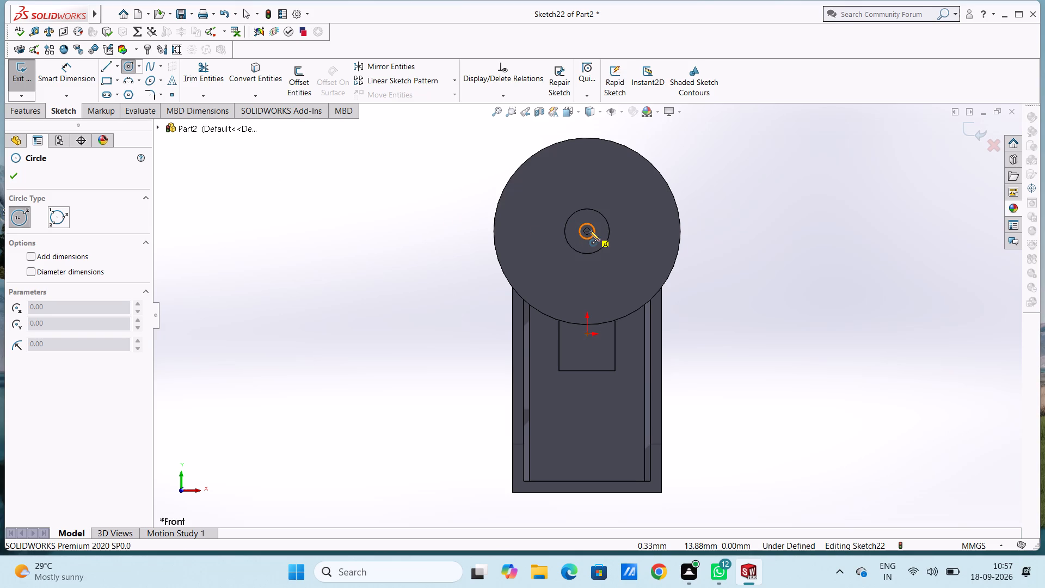
pyautogui.click(587, 232)
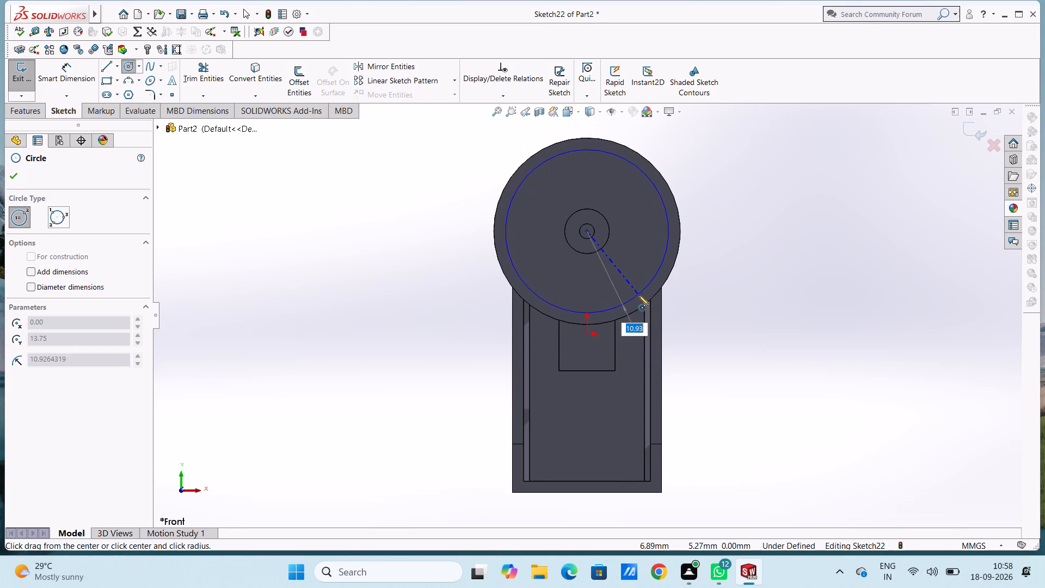
pyautogui.click(642, 309)
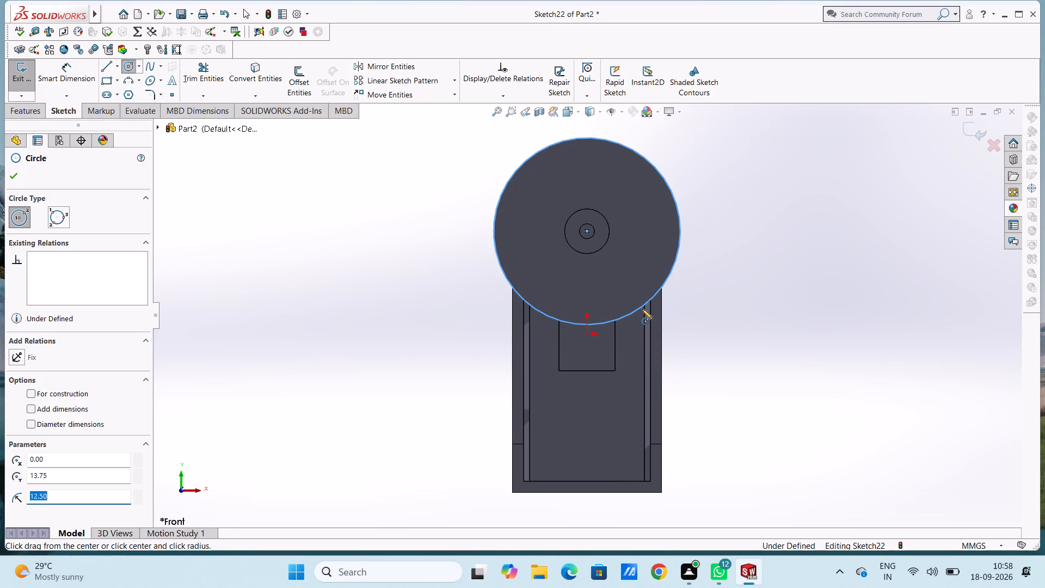
# Sketch two more circles centred on the hole, with 3 mm and 1 mm radius, matching the hub's outer edge and the hole.
pyautogui.click(586, 230)
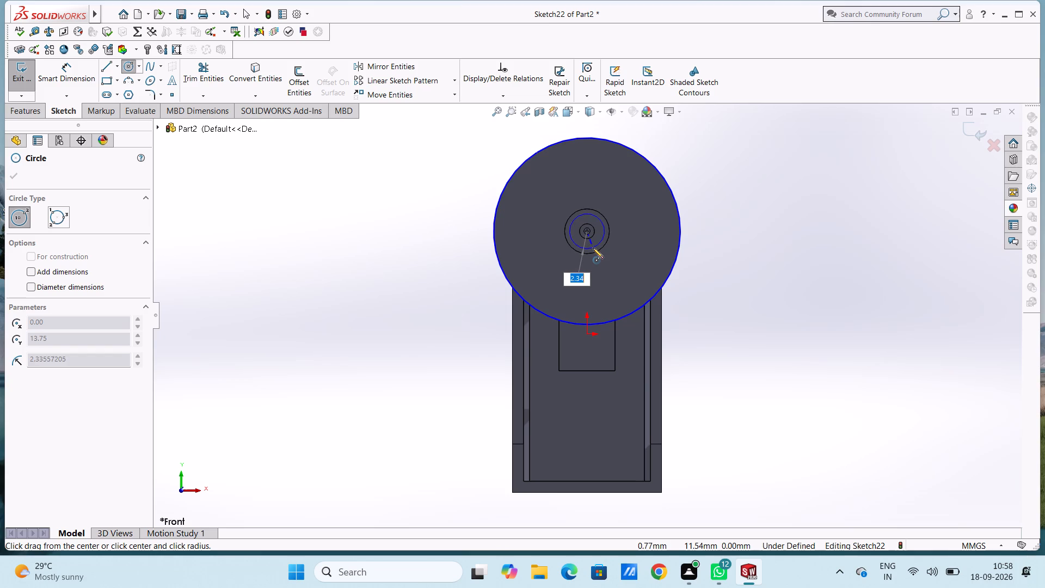
pyautogui.click(595, 253)
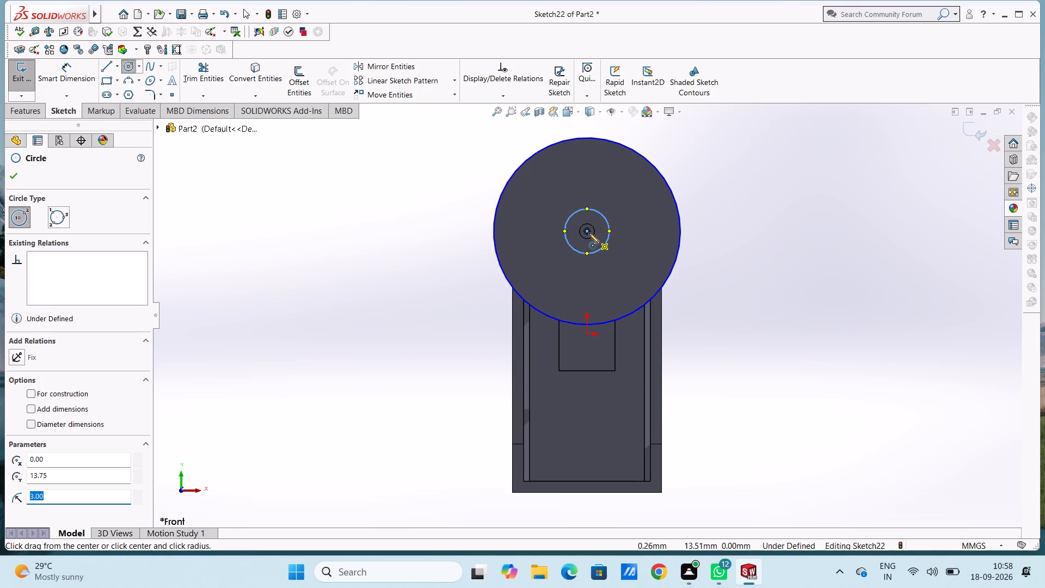
pyautogui.click(588, 231)
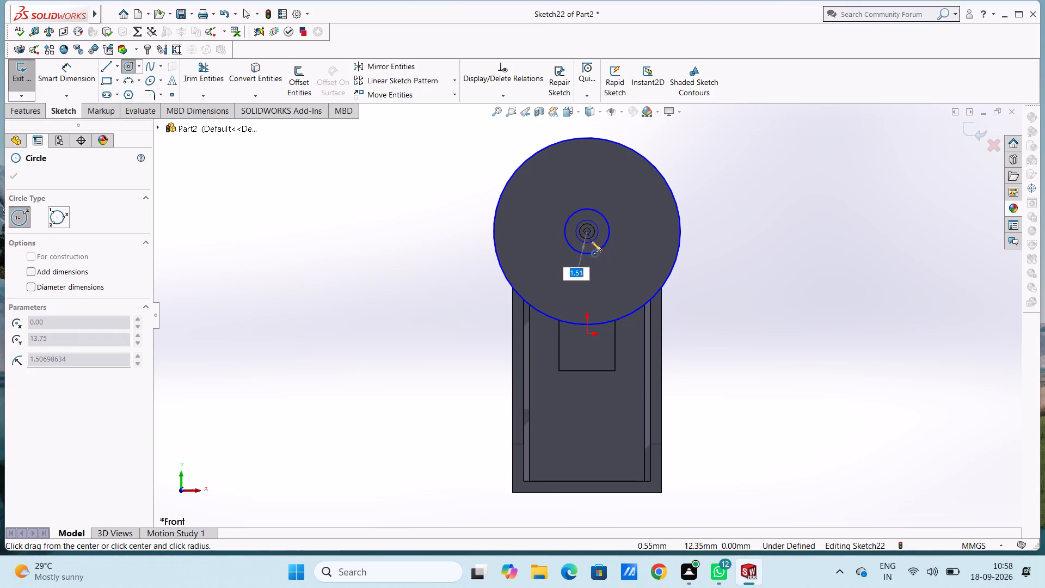
pyautogui.click(591, 238)
pyautogui.press('Escape')
pyautogui.press('Escape')
pyautogui.press('Escape')
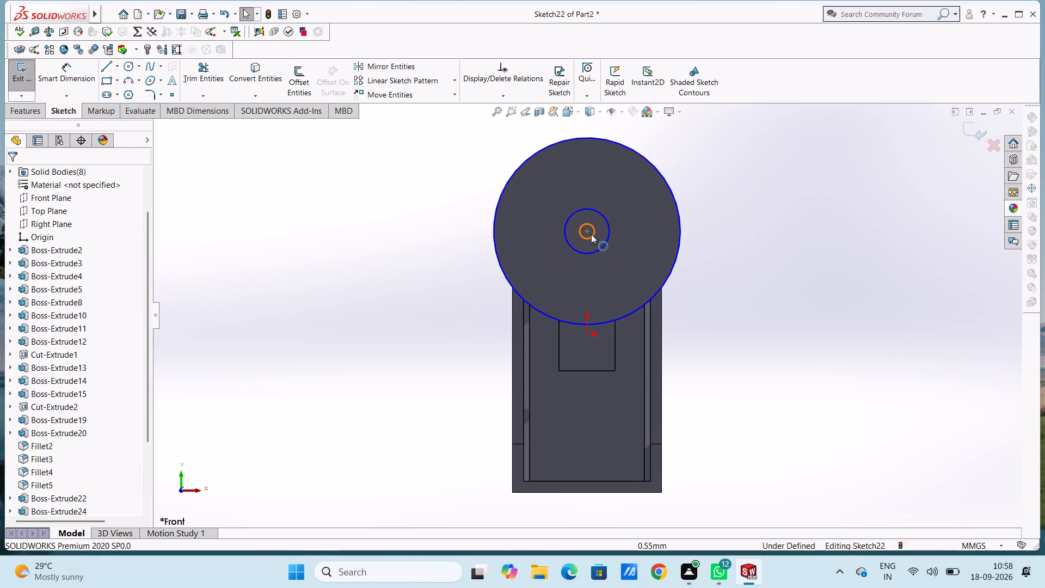
# Dimension the outermost circle's diameter as 25 mm.
pyautogui.click(87, 83)
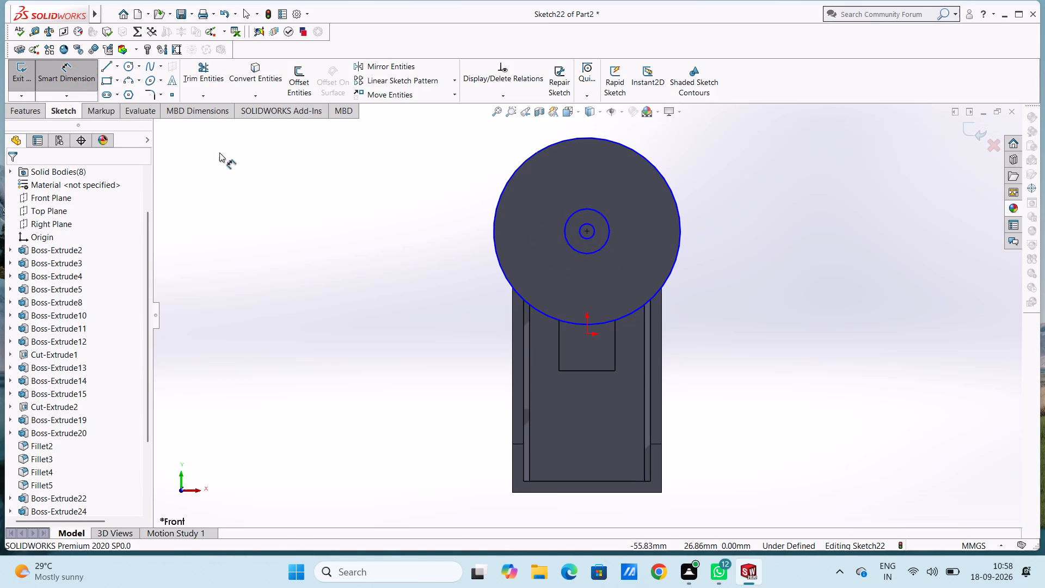
pyautogui.click(494, 237)
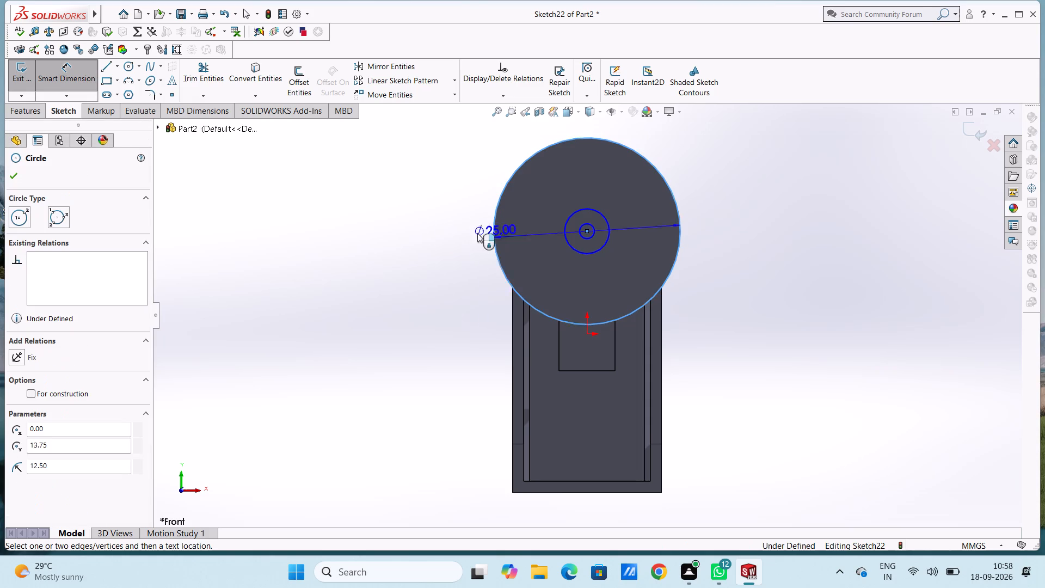
pyautogui.click(310, 397)
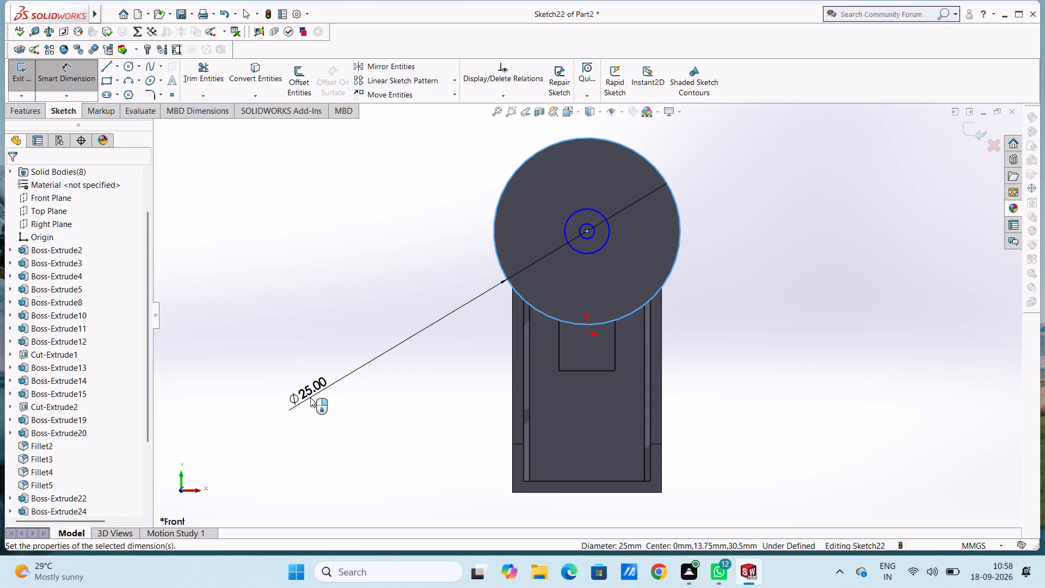
pyautogui.click(262, 379)
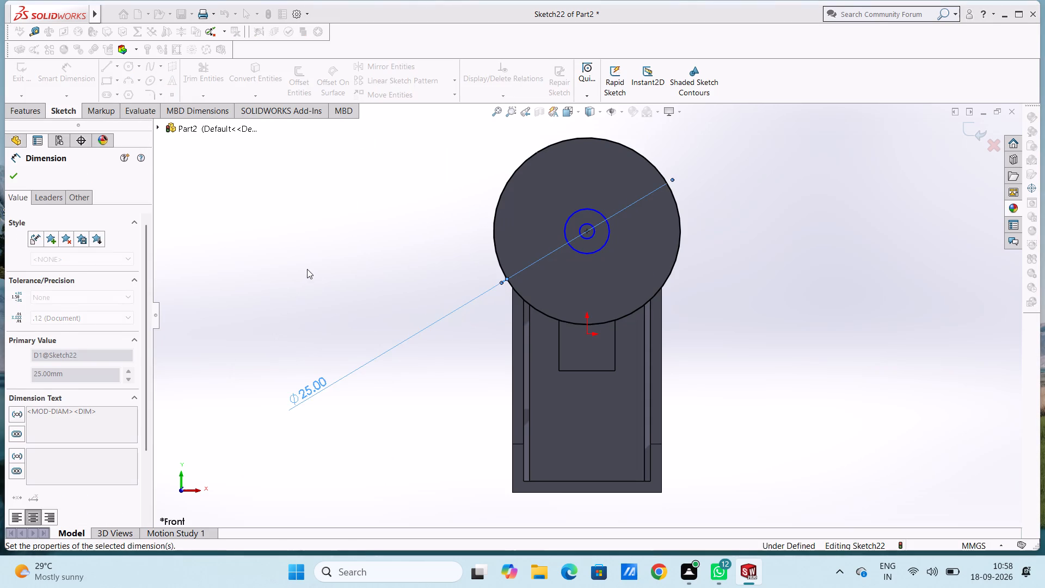
pyautogui.click(307, 269)
# Dimension the middle circle and set its diameter to 10 mm.
pyautogui.click(593, 253)
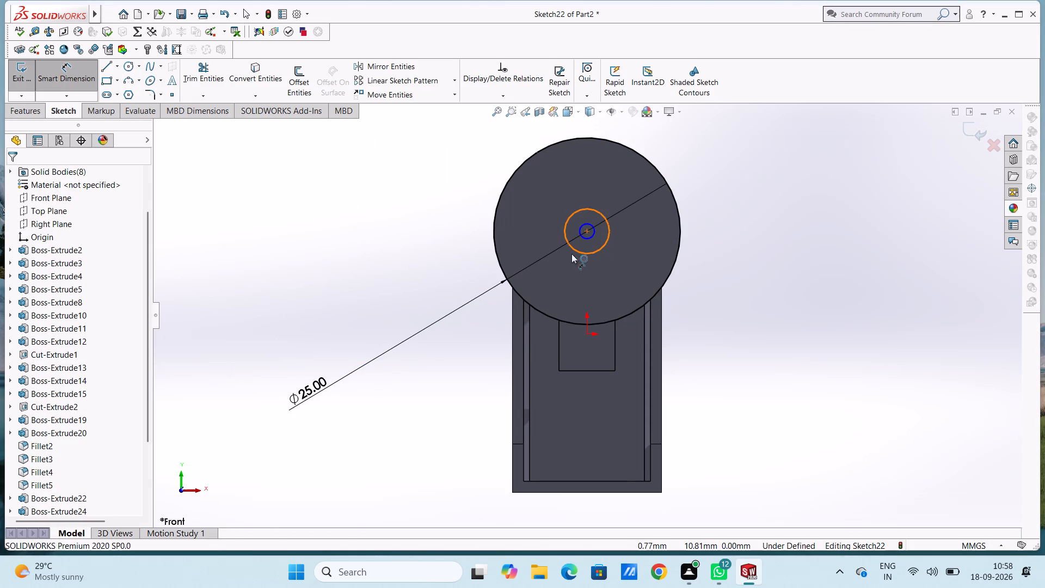
pyautogui.click(304, 287)
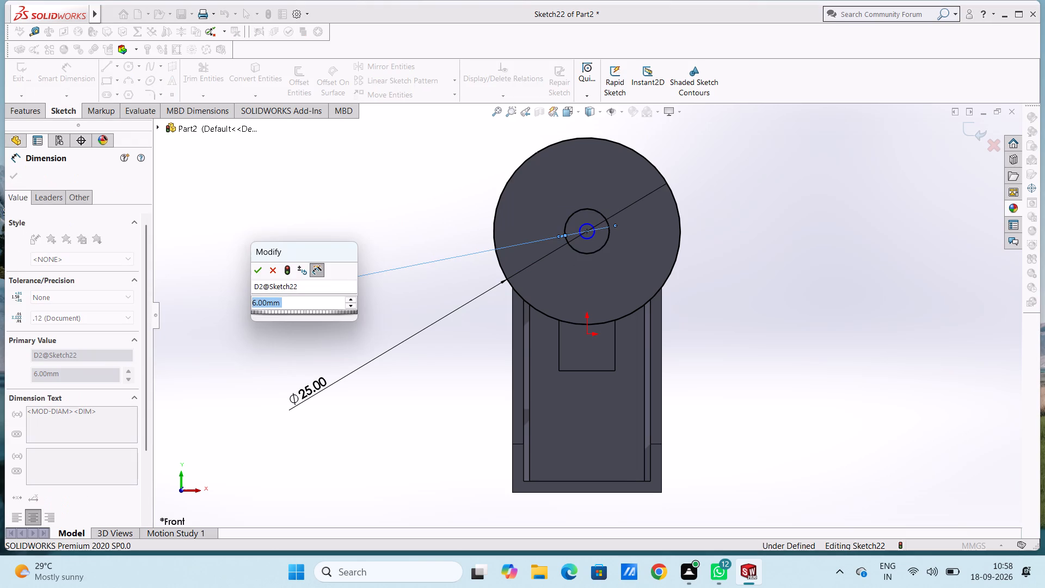
pyautogui.press('1')
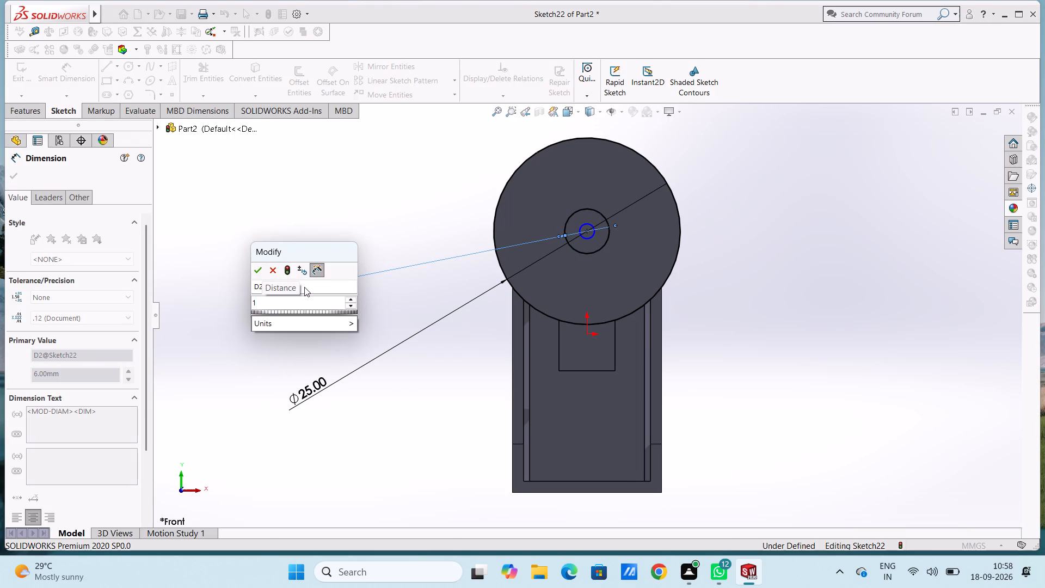
pyautogui.press('0')
pyautogui.press('Return')
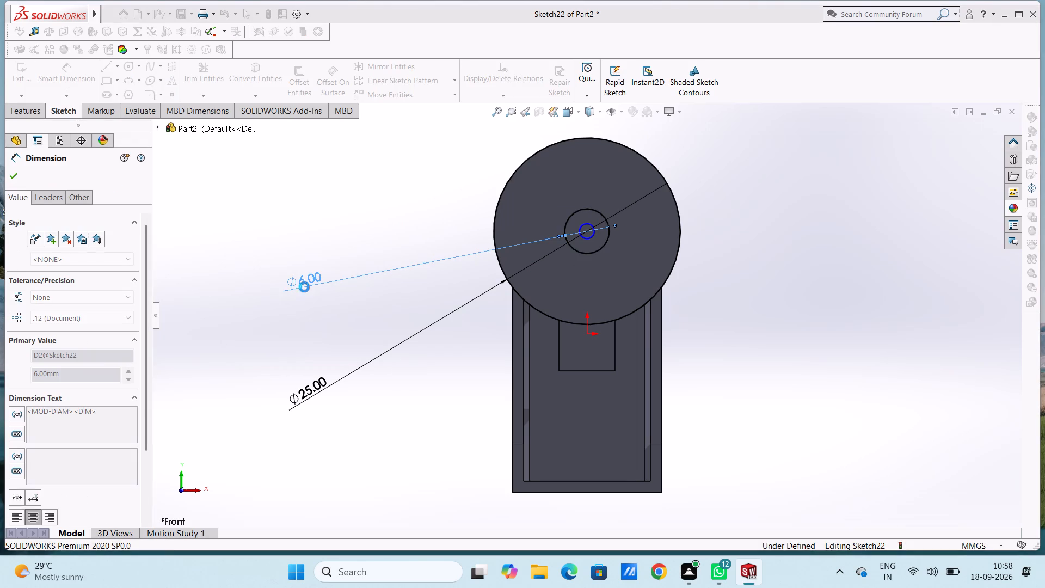
pyautogui.click(428, 206)
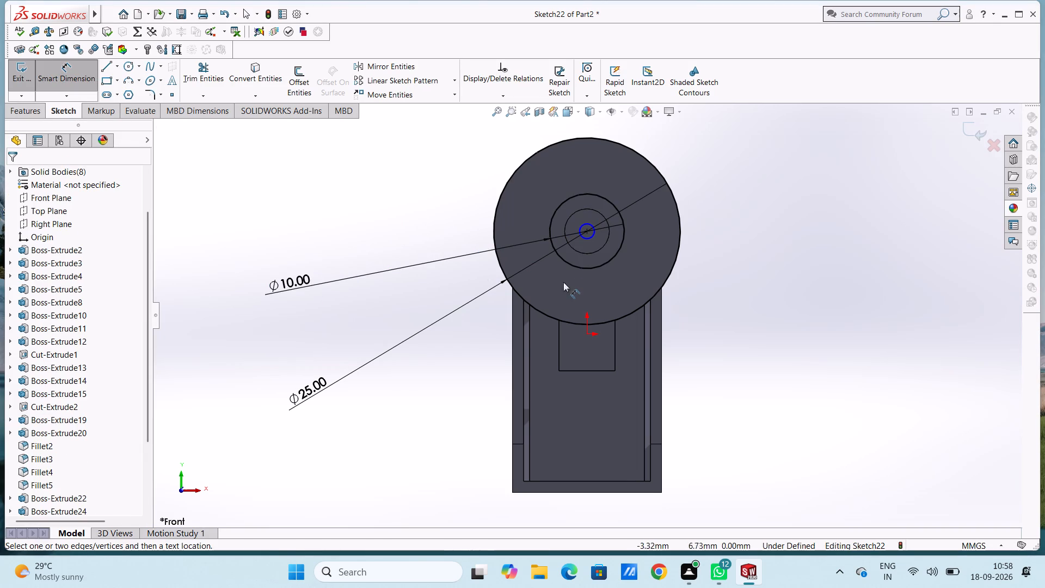
# Dimension the innermost circle's diameter as 2 mm.
pyautogui.click(593, 239)
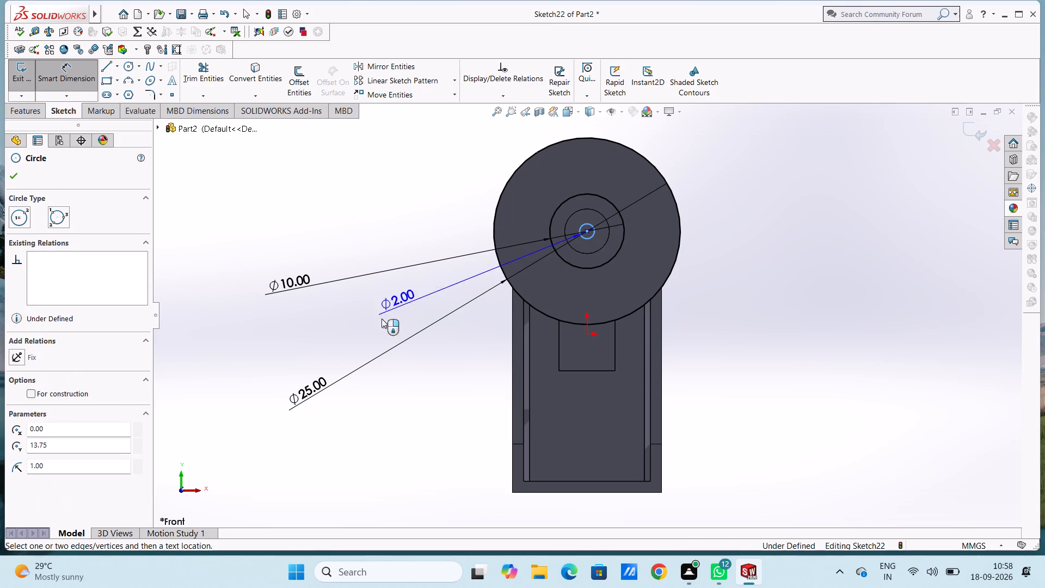
pyautogui.click(325, 330)
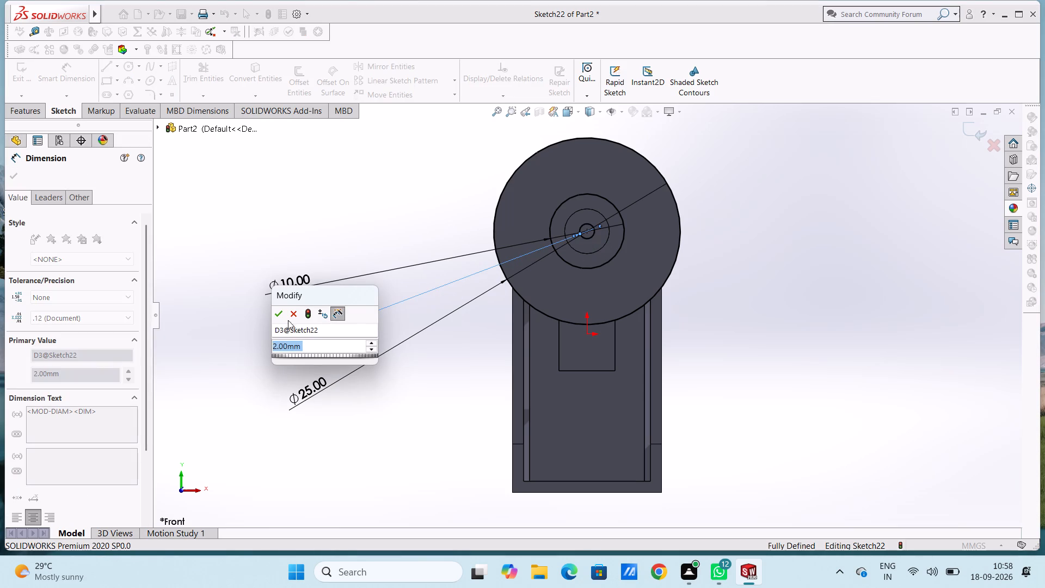
pyautogui.click(283, 316)
pyautogui.click(251, 268)
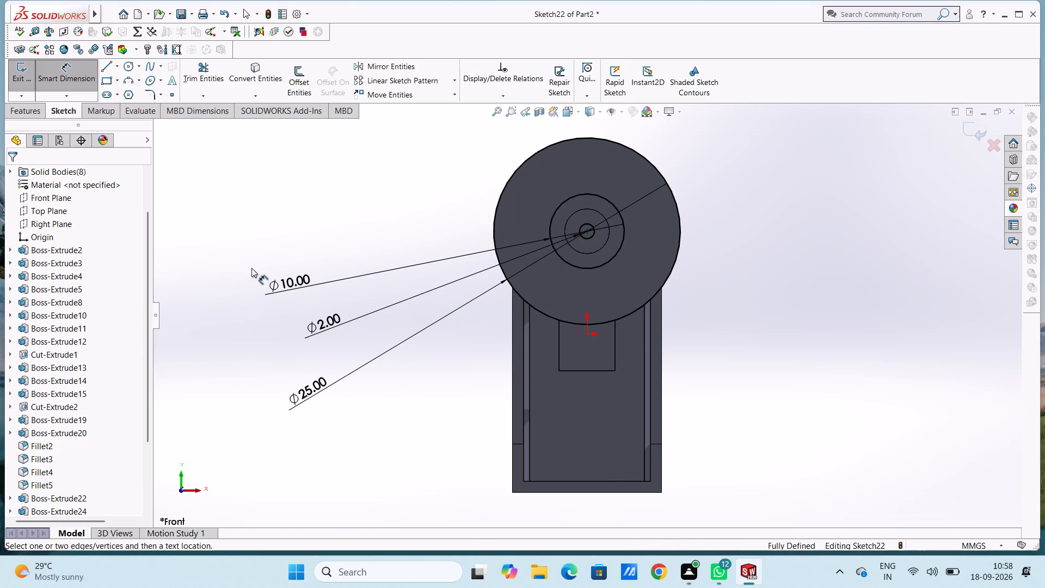
pyautogui.press('Escape')
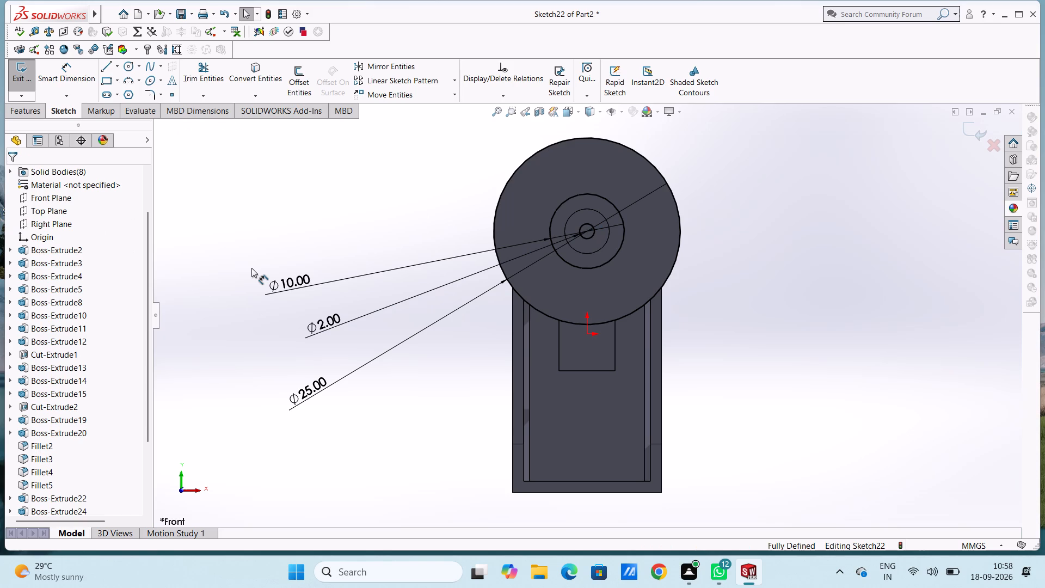
# Extrude the ring between the 25 mm and 10 mm circles plus the 2 mm centre circle 3 mm blind, outward from the hub, with merged result.
pyautogui.scroll(1, 255, 266)
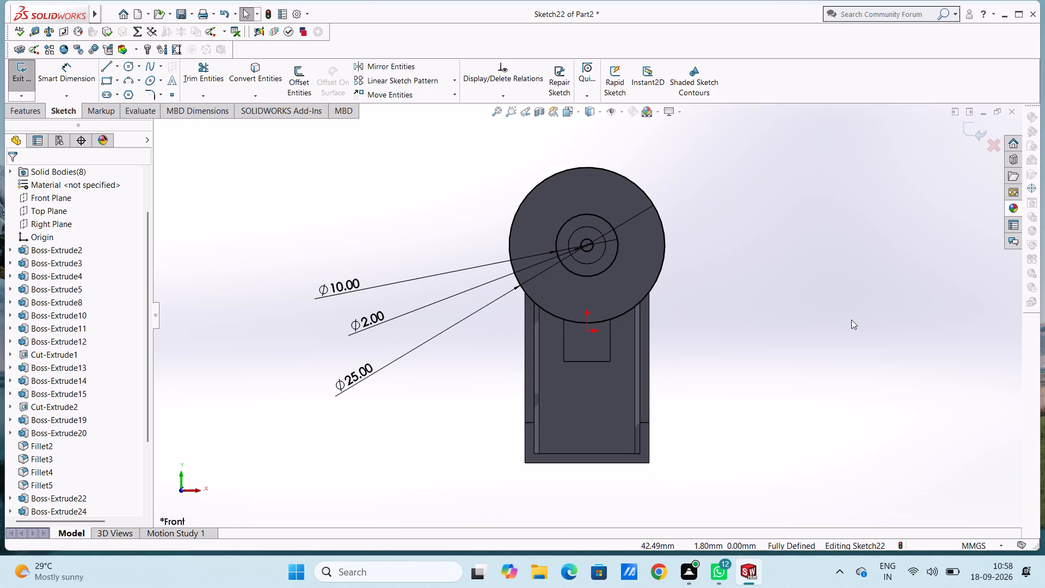
pyautogui.moveTo(831, 329); pyautogui.dragTo(768, 333, button='middle')
pyautogui.scroll(1, 769, 333)
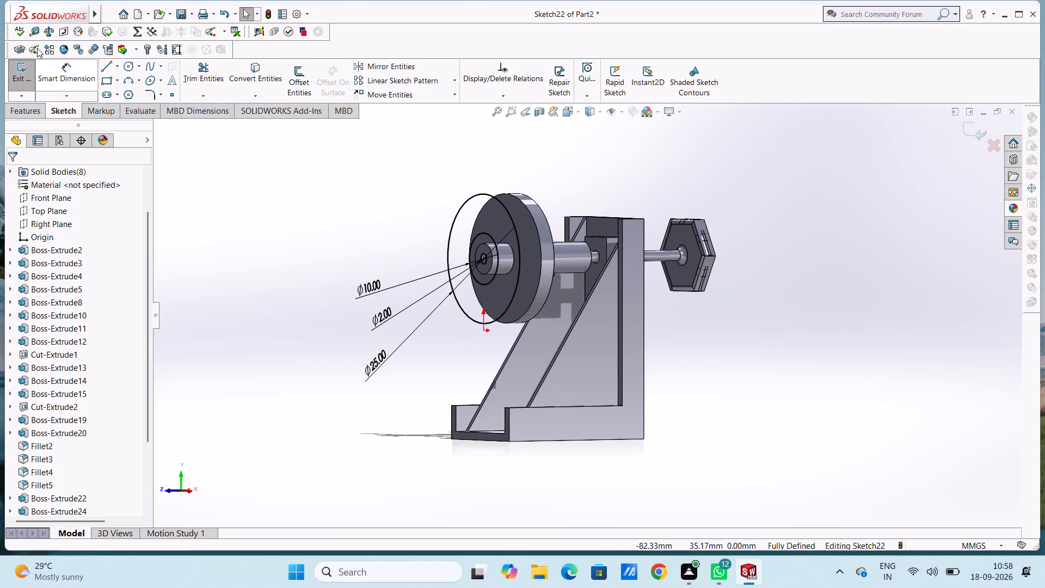
pyautogui.click(19, 113)
pyautogui.click(23, 64)
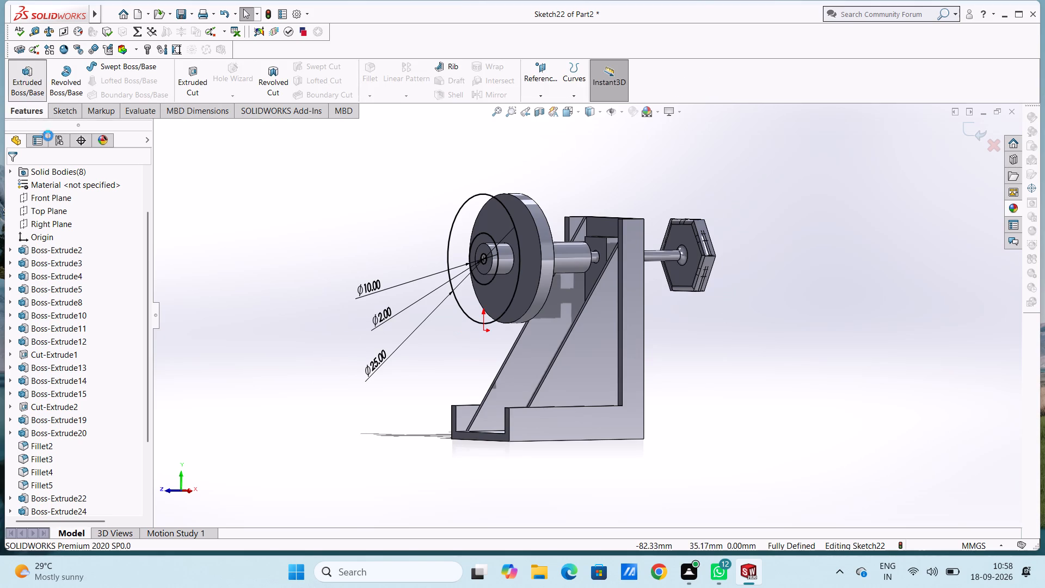
pyautogui.click(496, 222)
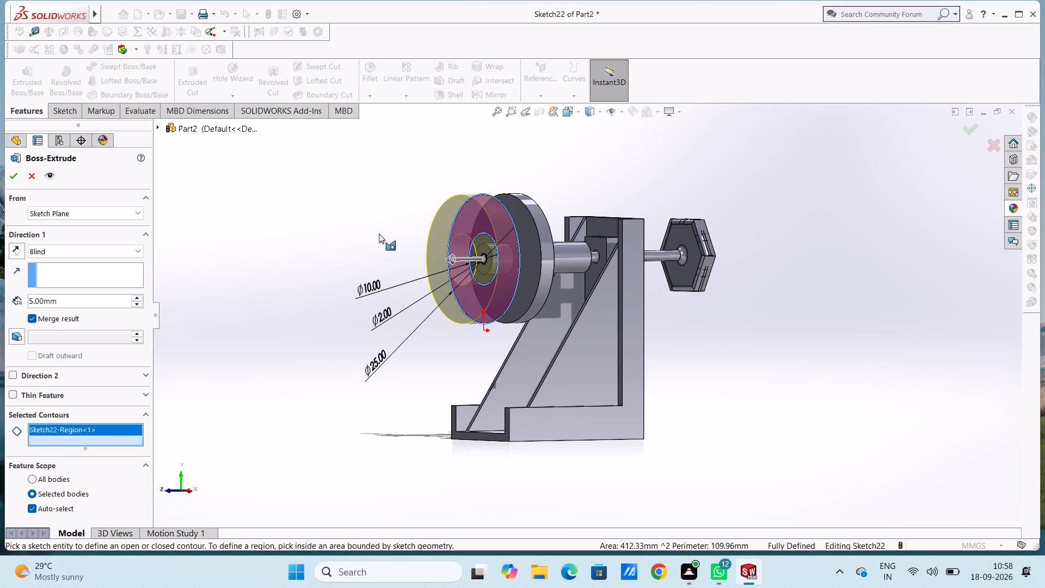
pyautogui.moveTo(381, 229); pyautogui.dragTo(437, 231, button='middle')
pyautogui.scroll(-5, 598, 255)
pyautogui.scroll(-2, 532, 283)
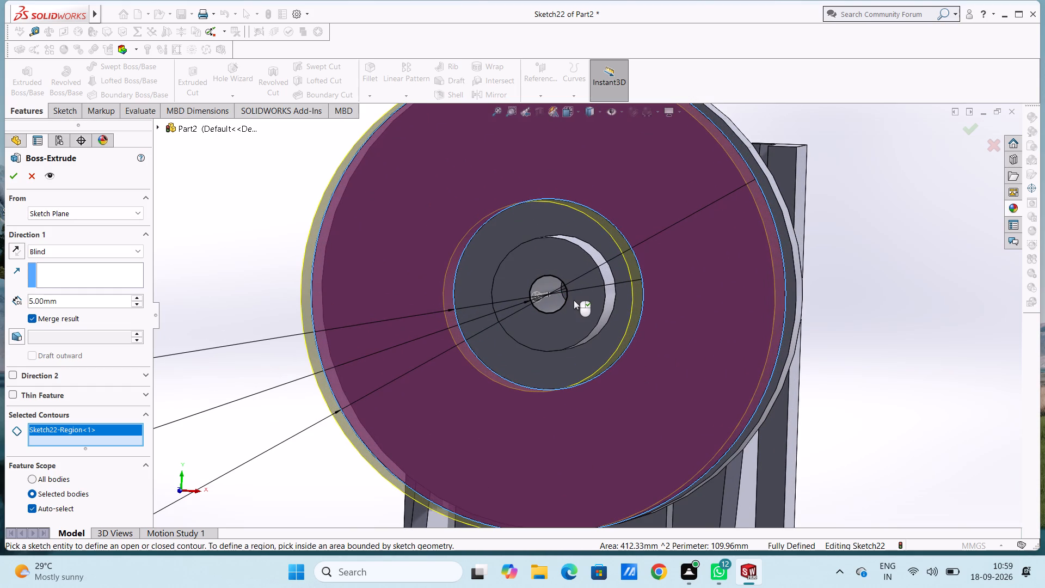
pyautogui.click(550, 284)
pyautogui.moveTo(877, 304); pyautogui.dragTo(873, 308, button='middle')
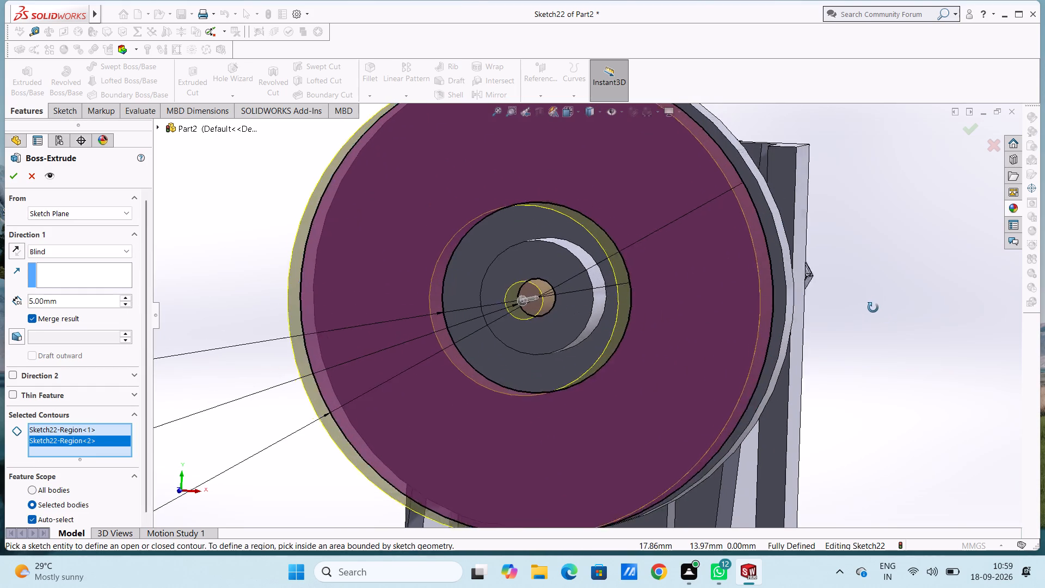
pyautogui.moveTo(873, 308); pyautogui.dragTo(869, 311, button='middle')
pyautogui.scroll(3, 867, 310)
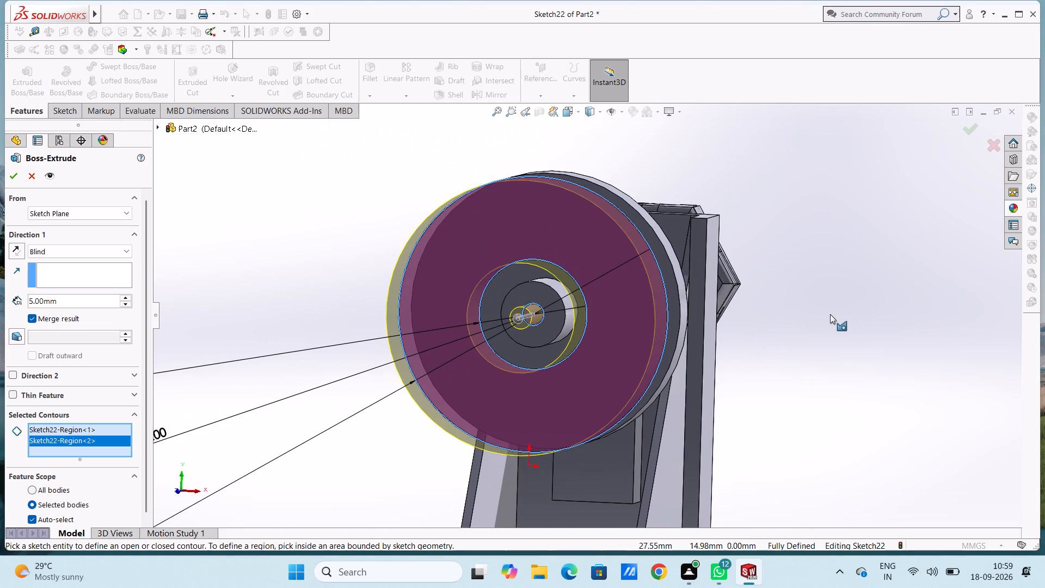
pyautogui.scroll(1, 831, 312)
pyautogui.moveTo(831, 312); pyautogui.dragTo(798, 311, button='middle')
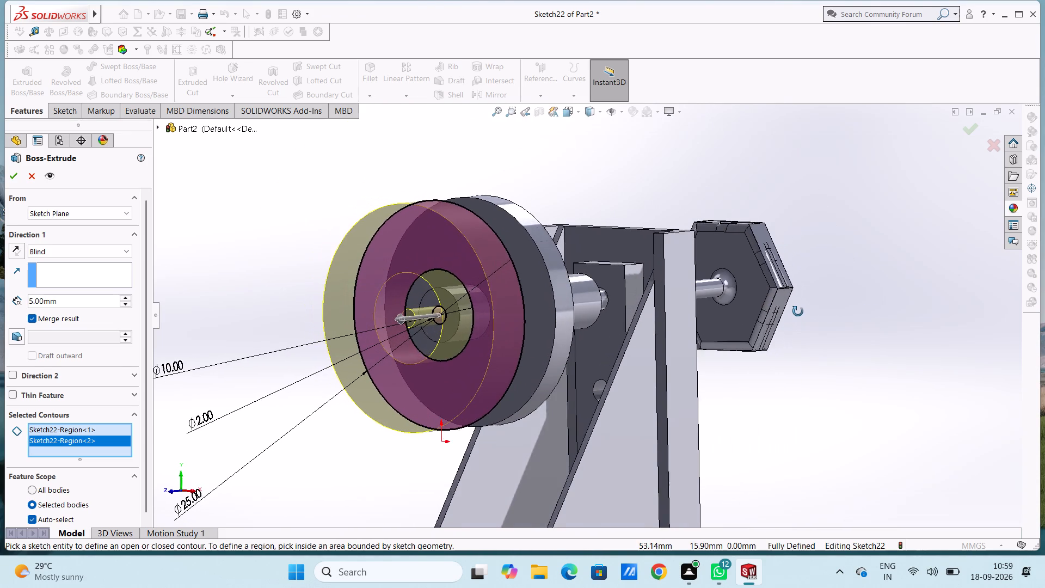
pyautogui.moveTo(798, 311); pyautogui.dragTo(825, 322, button='middle')
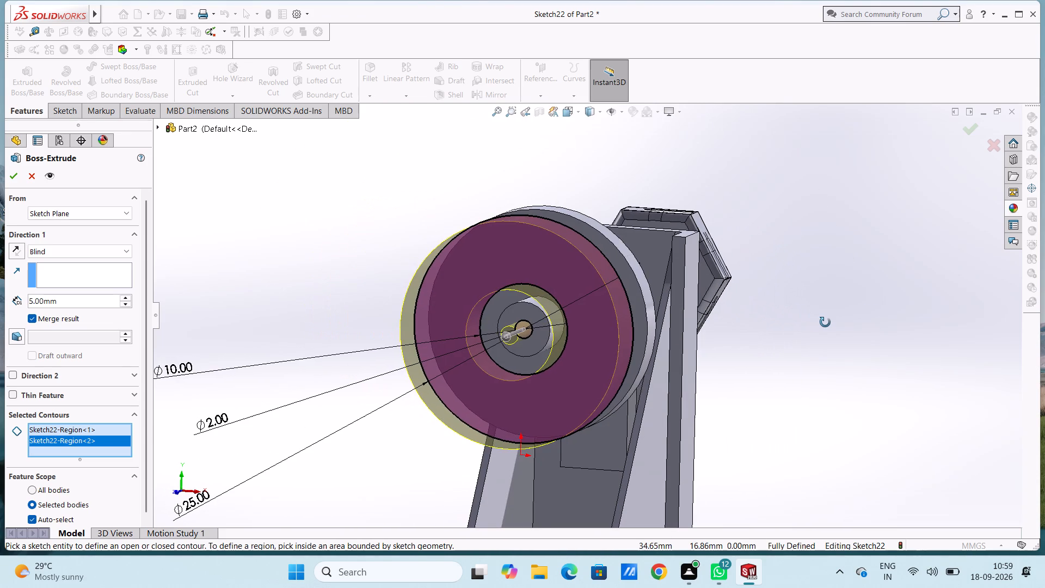
pyautogui.moveTo(825, 322); pyautogui.dragTo(802, 301, button='middle')
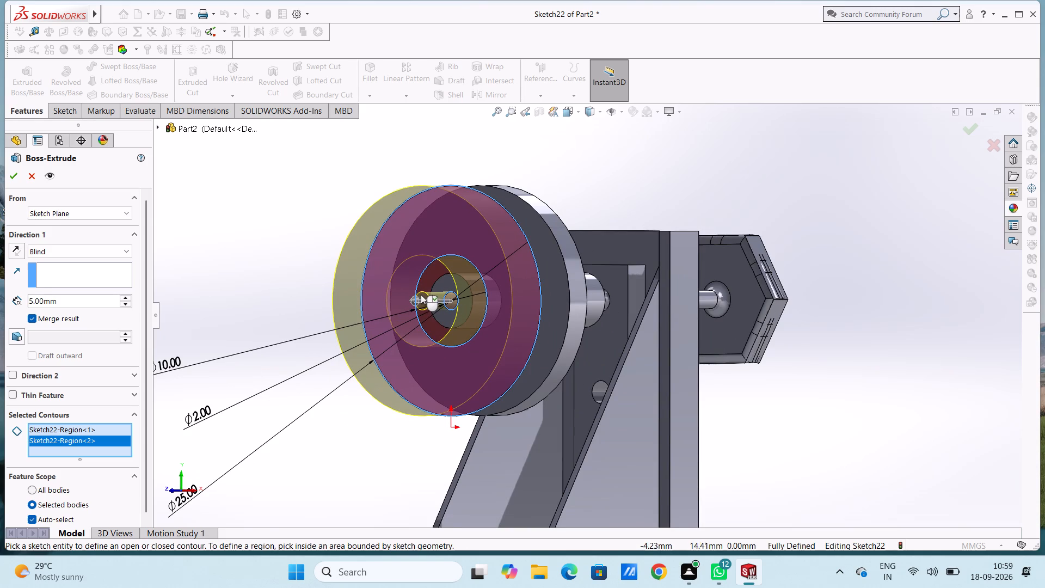
pyautogui.moveTo(438, 292); pyautogui.dragTo(448, 297, button='middle')
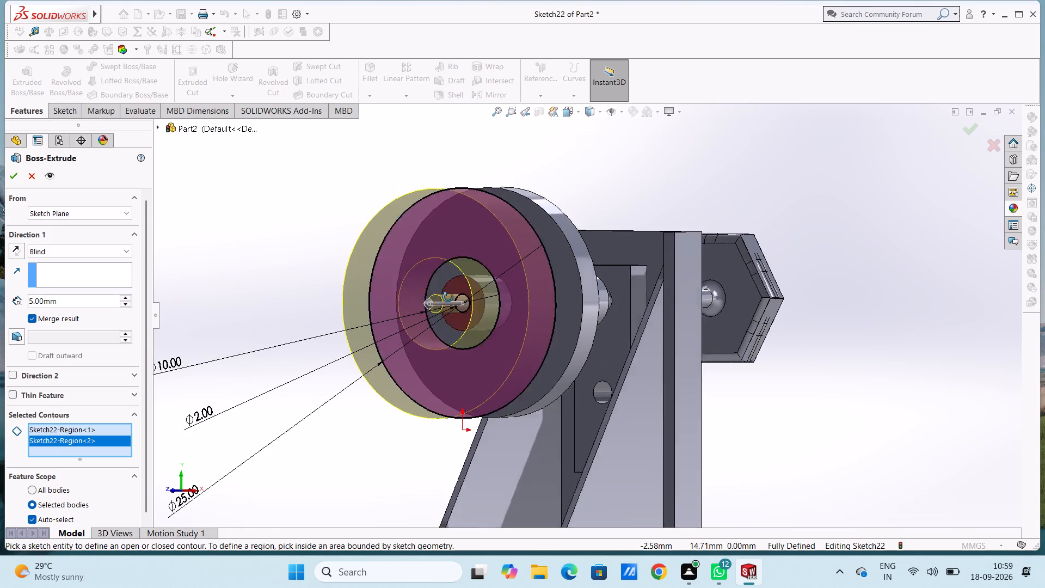
pyautogui.moveTo(448, 297); pyautogui.dragTo(470, 308, button='middle')
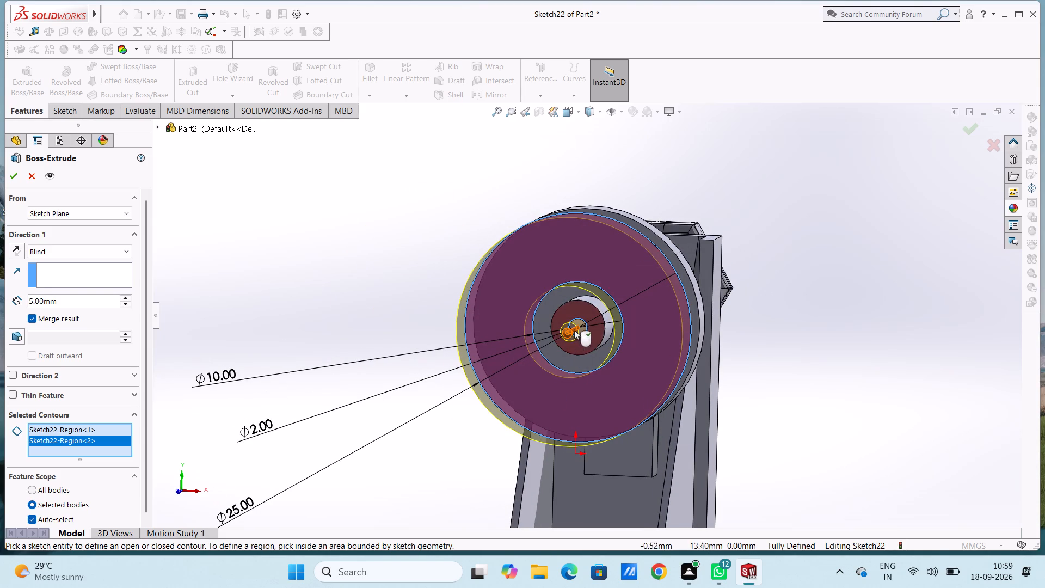
pyautogui.click(580, 328)
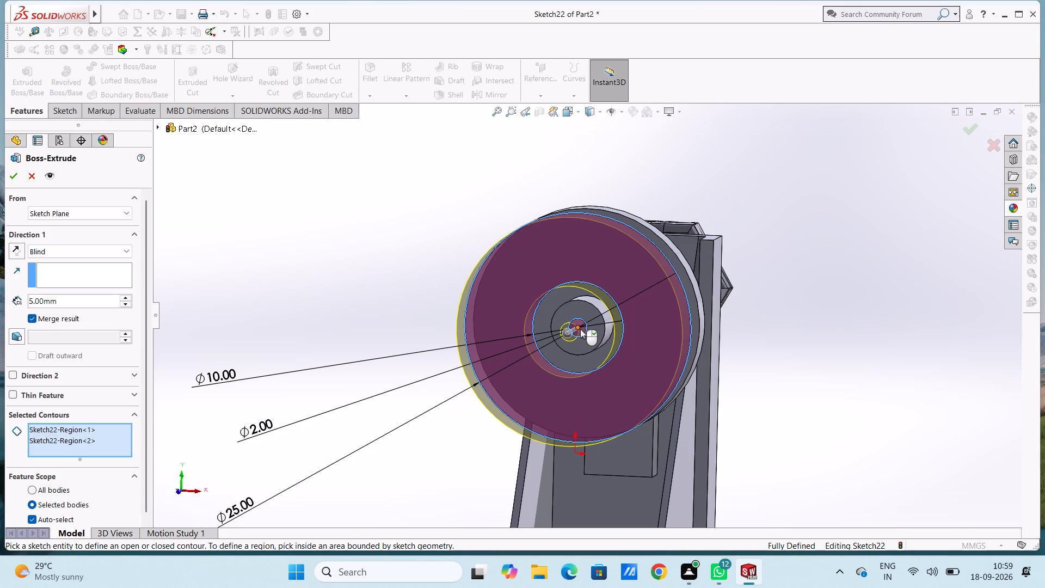
pyautogui.click(580, 329)
pyautogui.moveTo(800, 378); pyautogui.dragTo(778, 371, button='middle')
pyautogui.scroll(3, 778, 371)
pyautogui.moveTo(832, 371); pyautogui.dragTo(807, 375, button='middle')
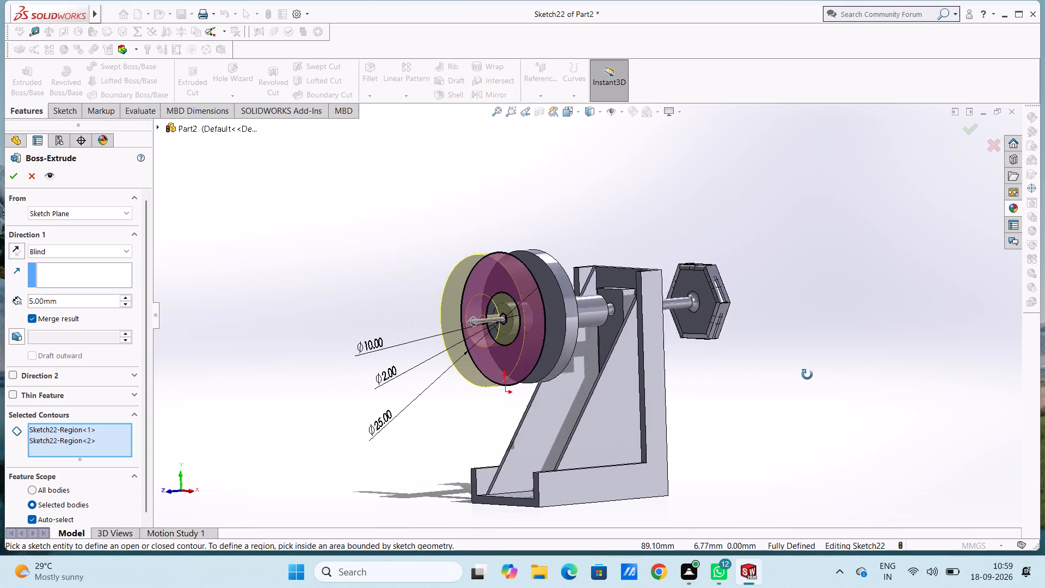
pyautogui.moveTo(807, 375); pyautogui.dragTo(783, 378, button='middle')
pyautogui.scroll(1, 780, 379)
pyautogui.doubleClick(79, 304)
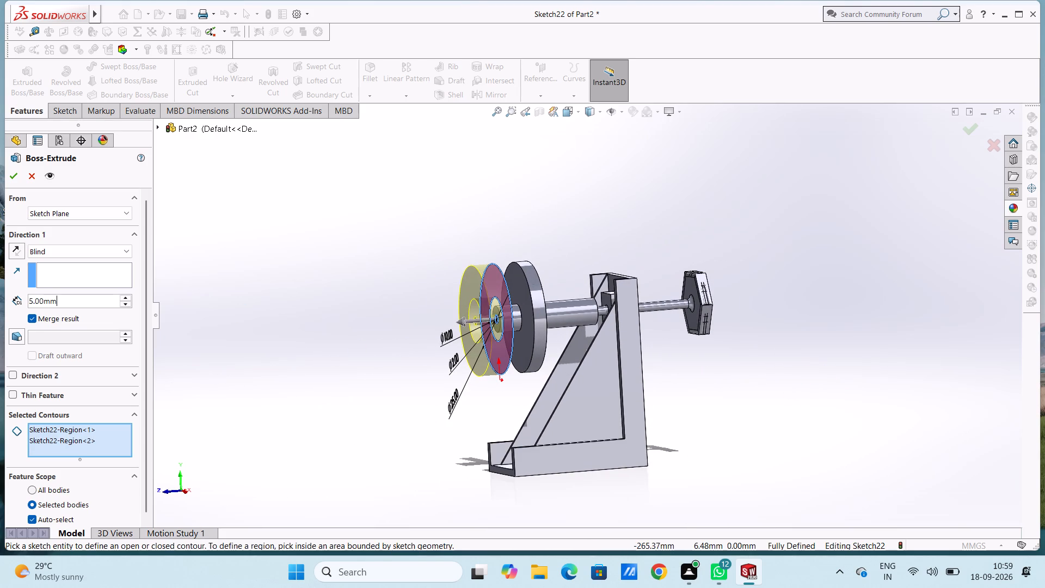
pyautogui.press('3')
pyautogui.press('Return')
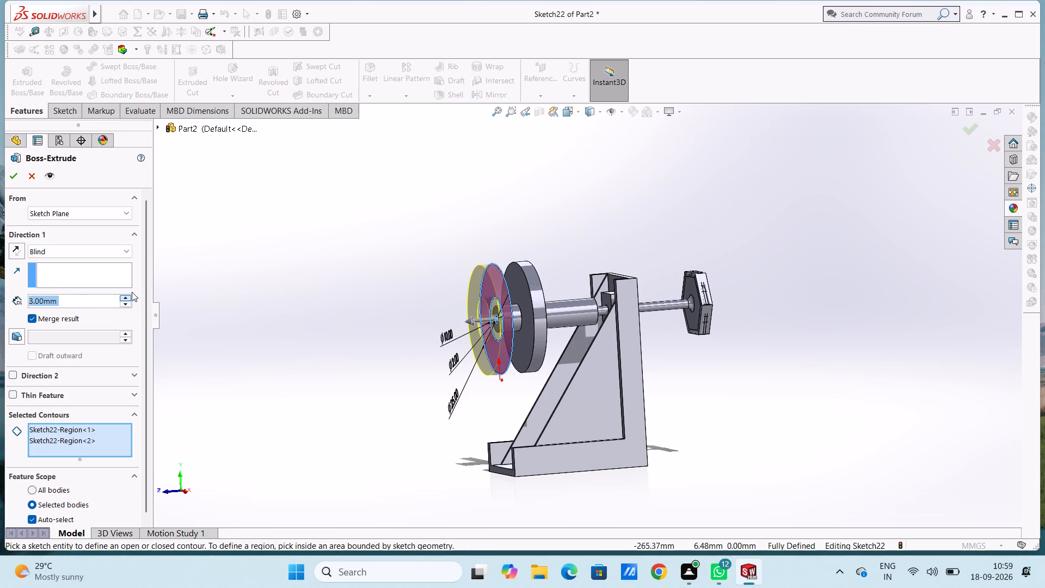
pyautogui.click(16, 179)
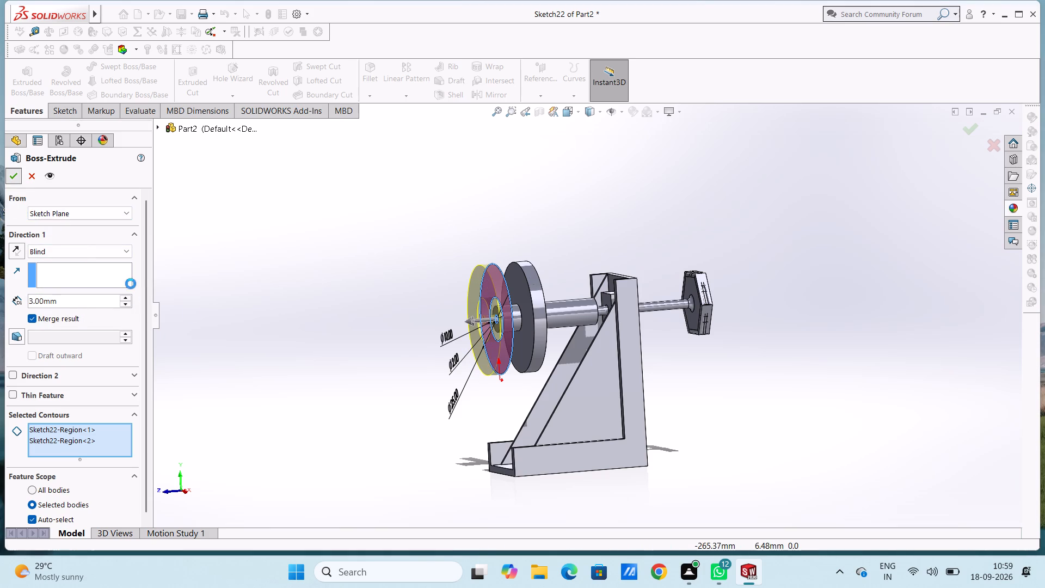
pyautogui.click(244, 324)
pyautogui.moveTo(271, 345); pyautogui.dragTo(289, 357, button='middle')
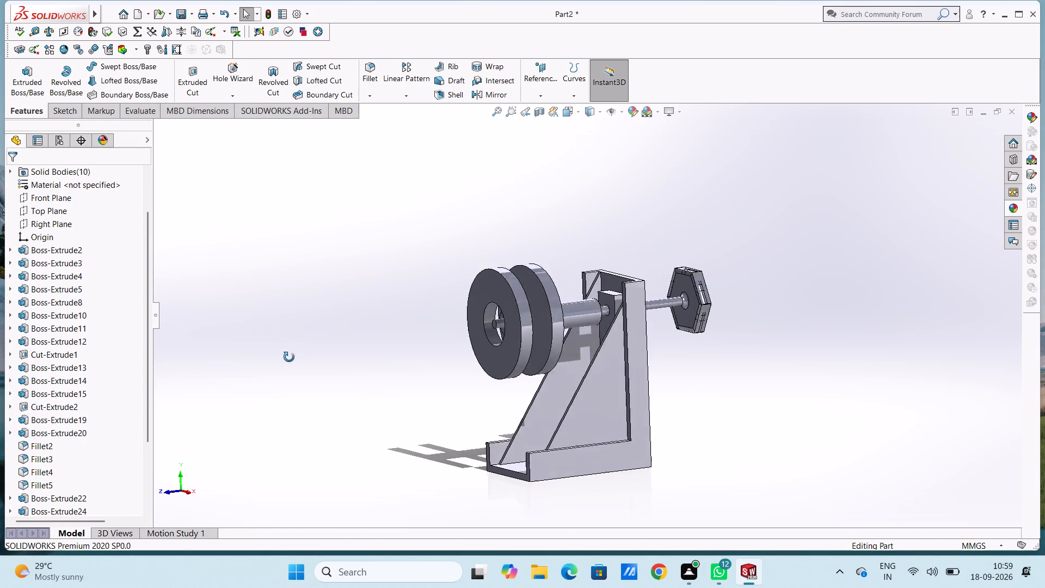
# Undo the last extrusion of the outer ring and centre circle.
pyautogui.moveTo(289, 357); pyautogui.dragTo(360, 349, button='middle')
pyautogui.moveTo(401, 365); pyautogui.dragTo(381, 358, button='middle')
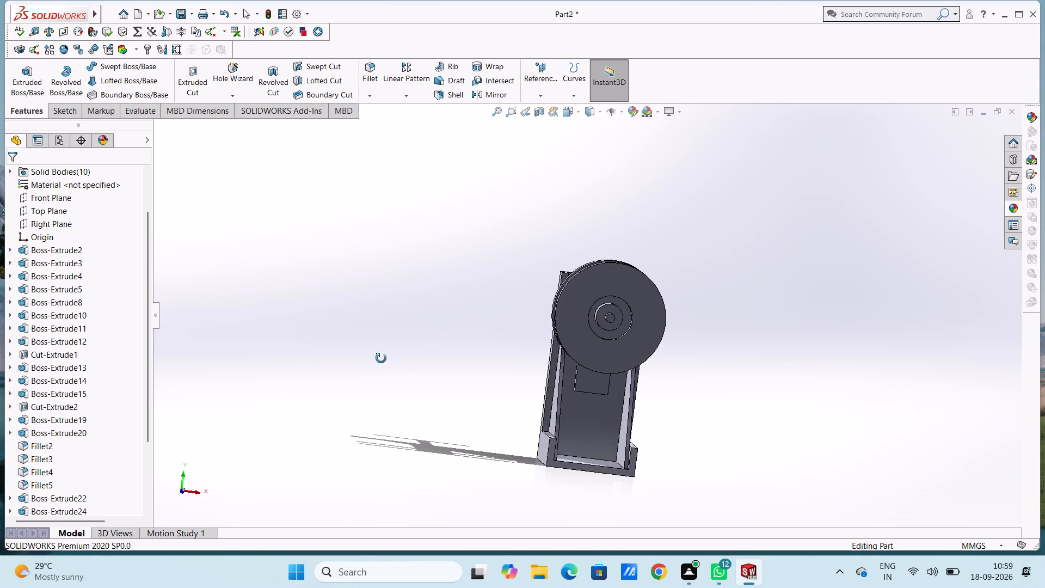
pyautogui.moveTo(381, 358); pyautogui.dragTo(273, 372, button='middle')
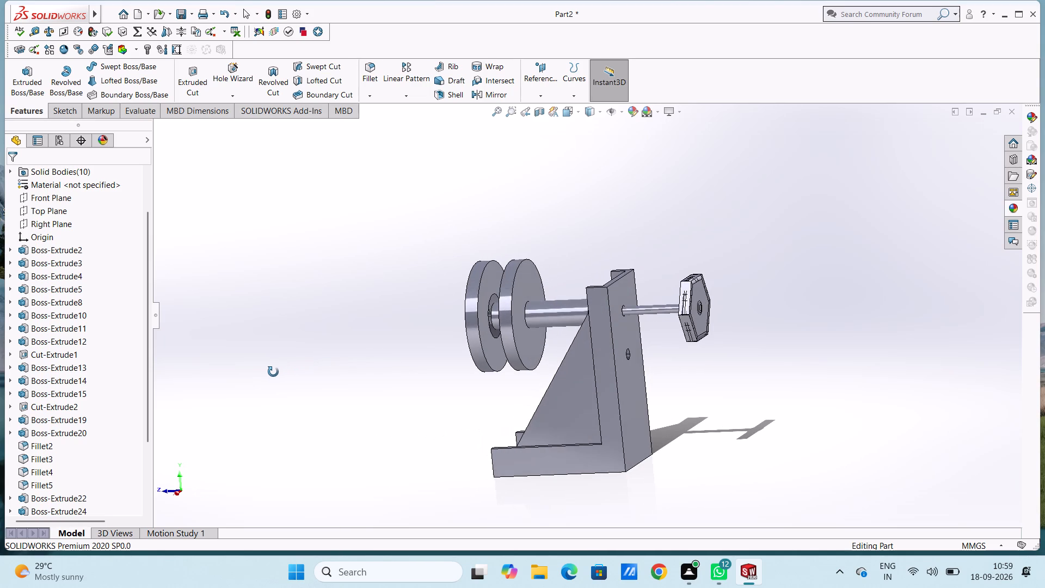
pyautogui.moveTo(273, 372); pyautogui.dragTo(401, 422, button='middle')
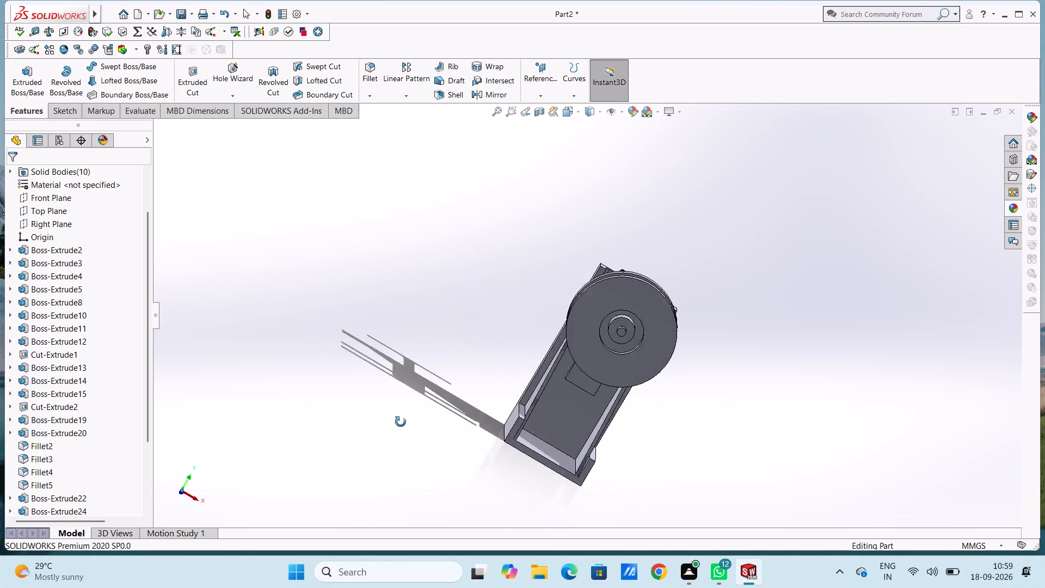
pyautogui.moveTo(401, 422); pyautogui.dragTo(409, 409, button='middle')
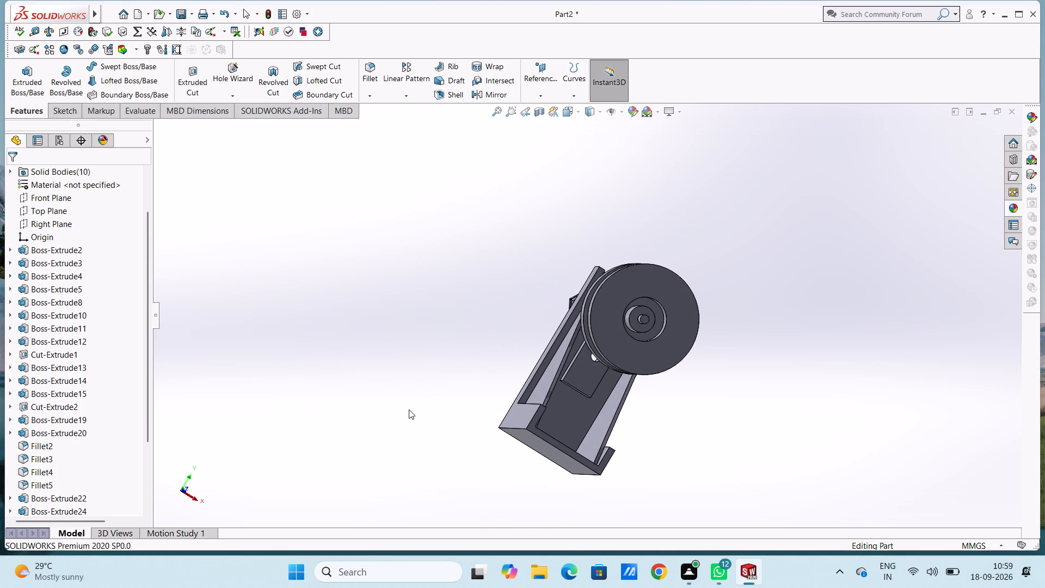
pyautogui.hotkey('ctrl', 'z')
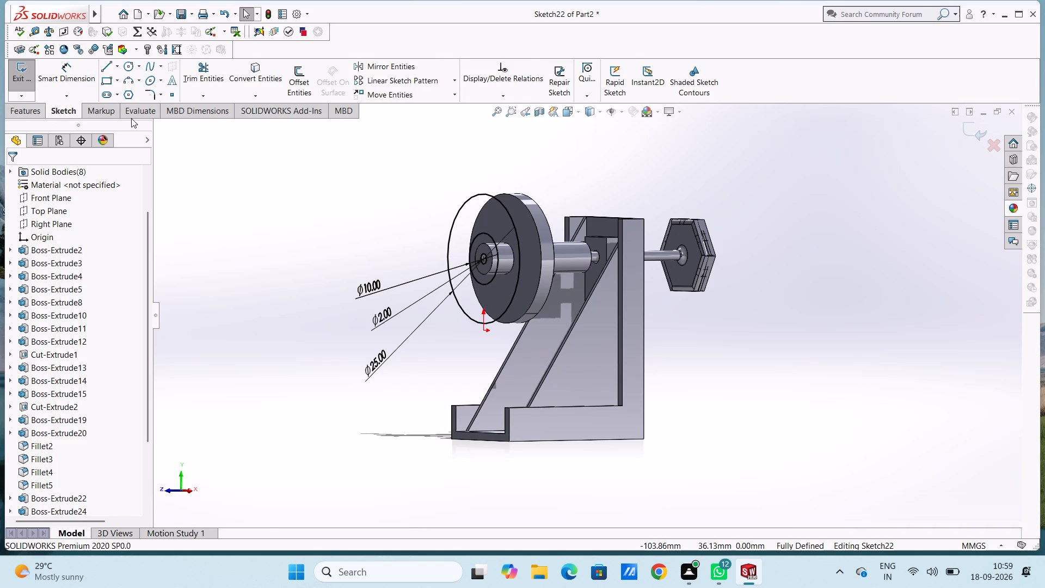
# Extrude the 25–10 mm ring, the ring between the 10 mm circle and hub edge, and the 2 mm centre circle 3 mm blind, merged.
pyautogui.click(11, 110)
pyautogui.click(26, 74)
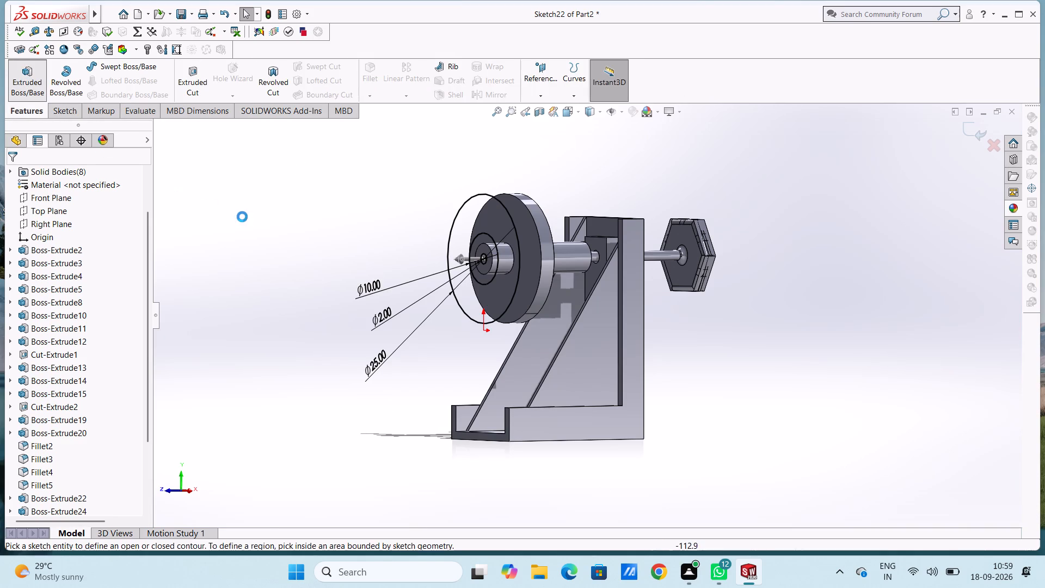
pyautogui.moveTo(342, 217); pyautogui.dragTo(387, 250, button='middle')
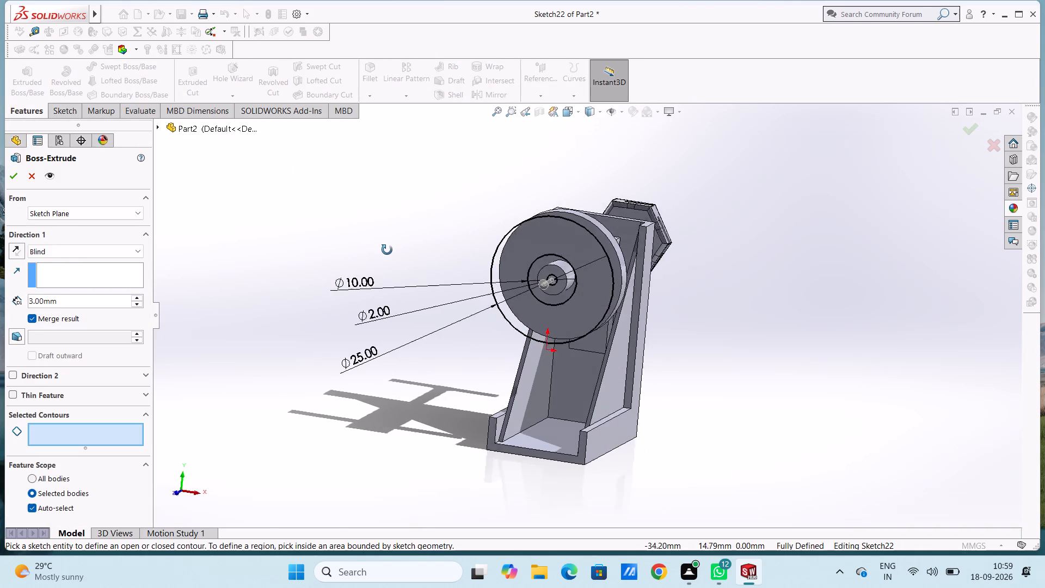
pyautogui.moveTo(387, 250); pyautogui.dragTo(388, 250, button='middle')
pyautogui.scroll(-4, 586, 279)
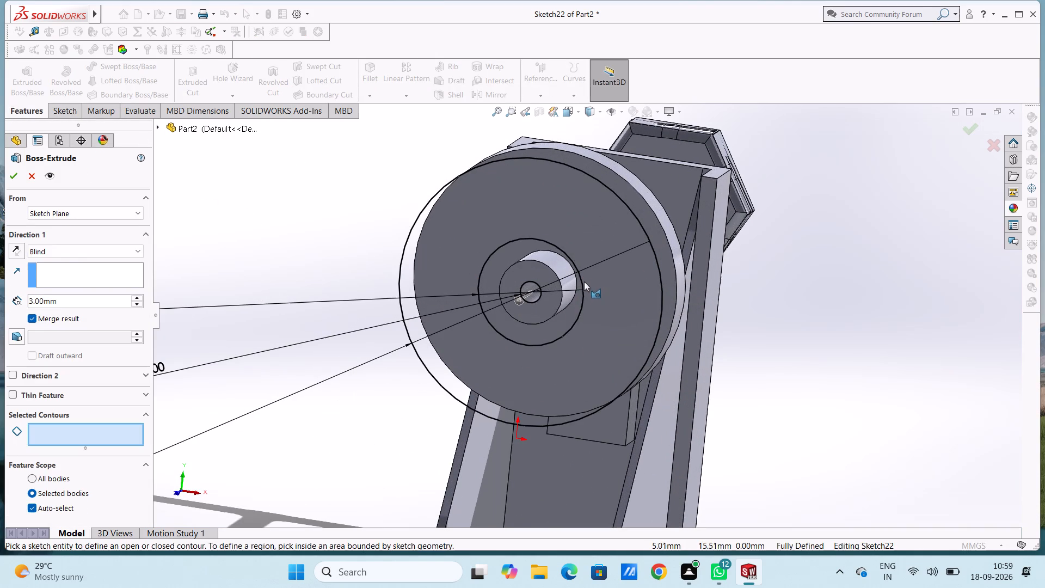
pyautogui.click(560, 267)
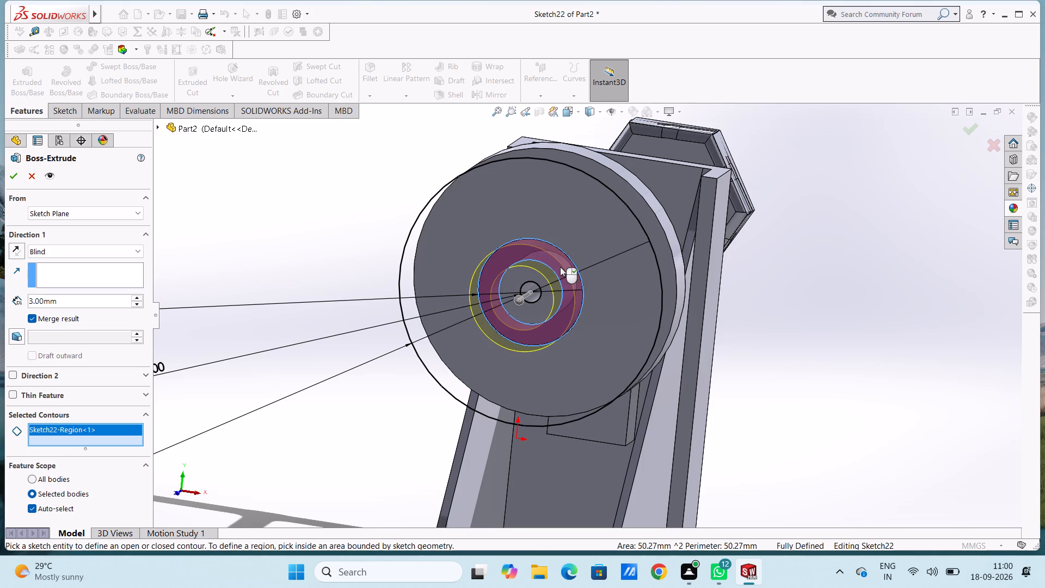
pyautogui.click(589, 235)
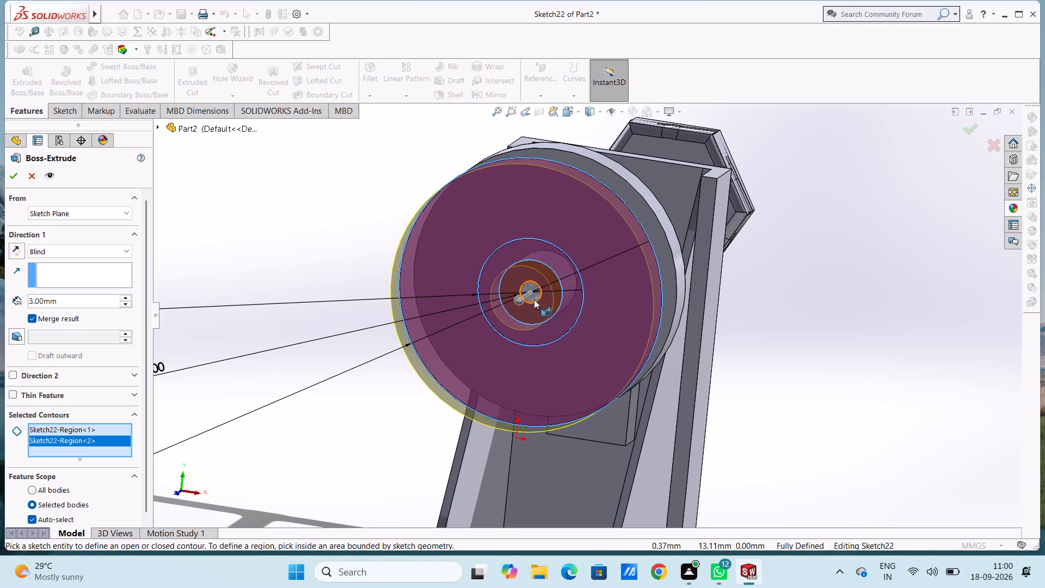
pyautogui.click(535, 287)
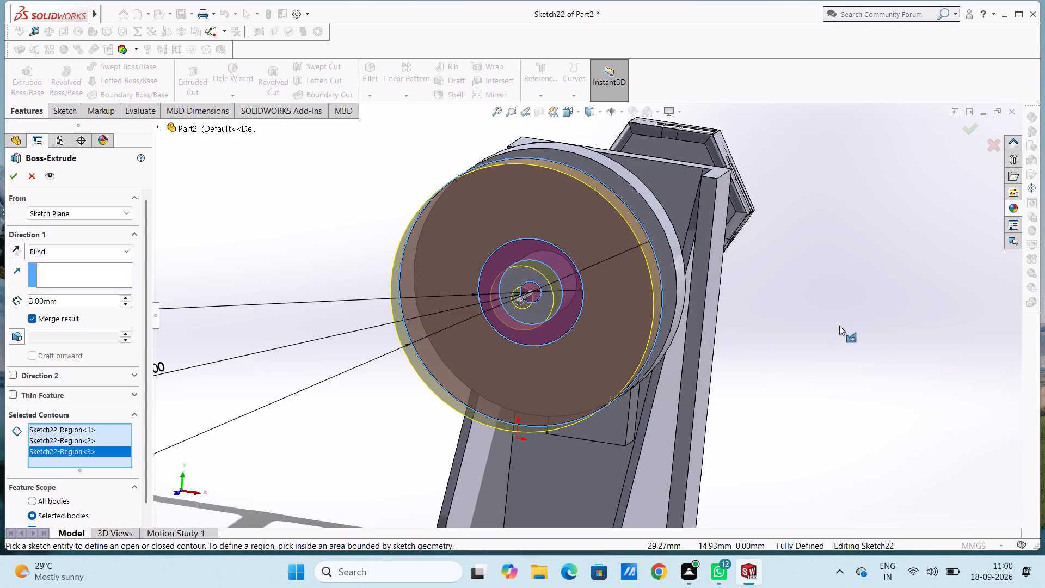
pyautogui.moveTo(840, 325); pyautogui.dragTo(813, 291, button='middle')
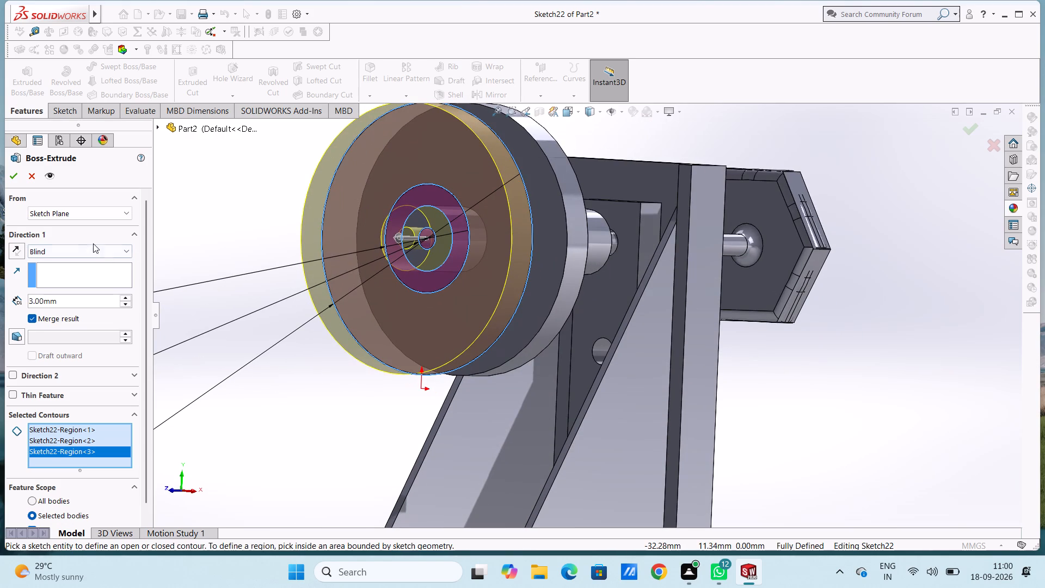
pyautogui.click(13, 181)
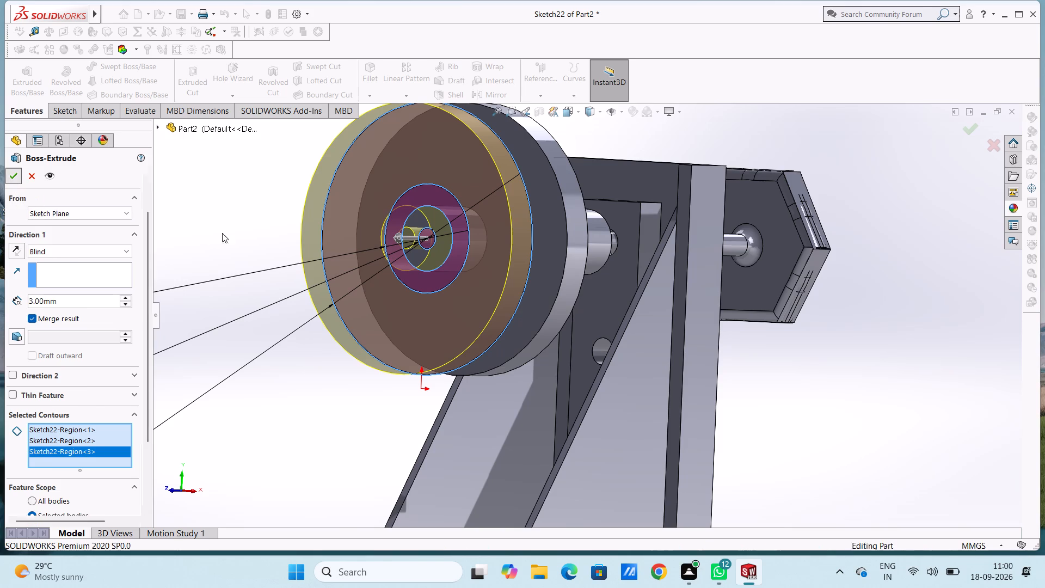
pyautogui.click(232, 231)
# Start a sketch on the centre pin's end face and draw a concentric circle of radius 5 mm.
pyautogui.moveTo(233, 232); pyautogui.dragTo(210, 260, button='middle')
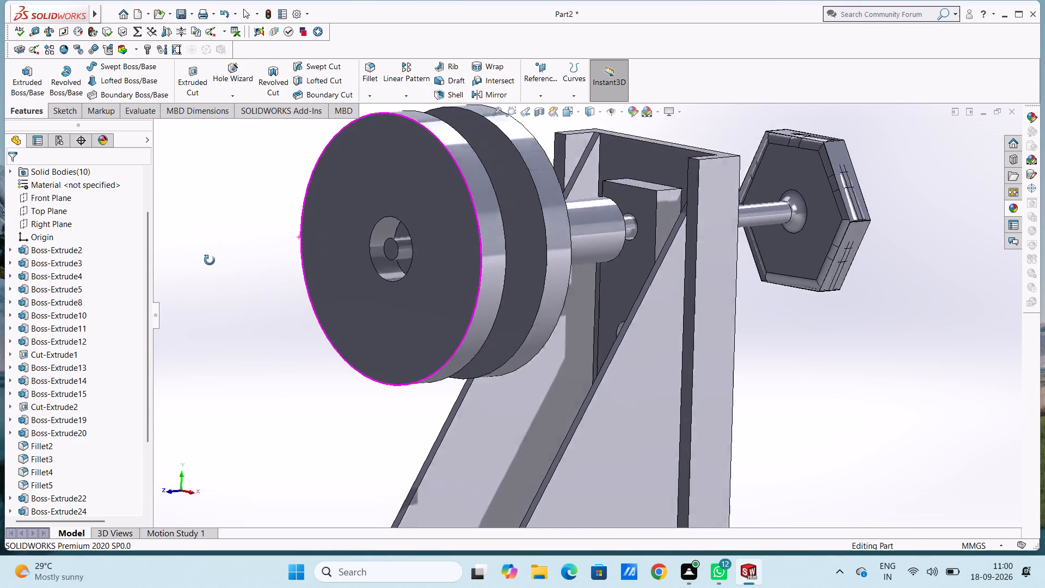
pyautogui.moveTo(210, 260); pyautogui.dragTo(294, 295, button='middle')
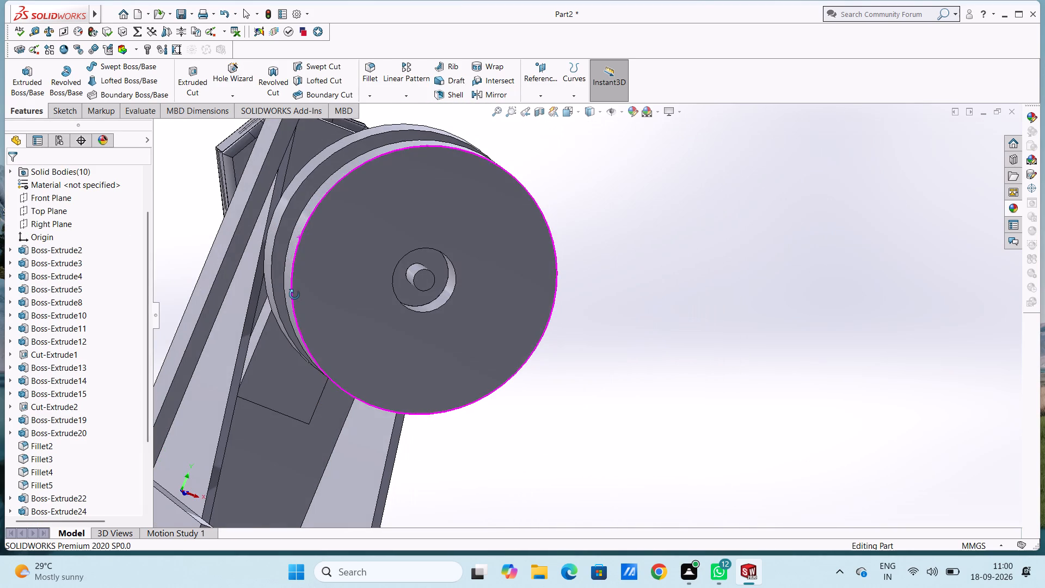
pyautogui.moveTo(294, 295); pyautogui.dragTo(286, 275, button='middle')
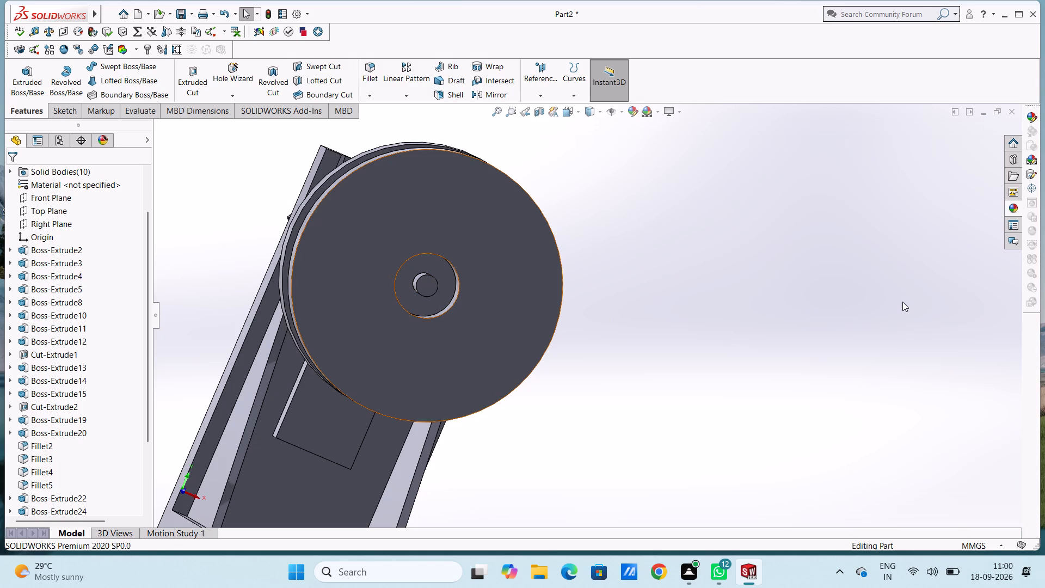
pyautogui.hotkey('ctrl', '1')
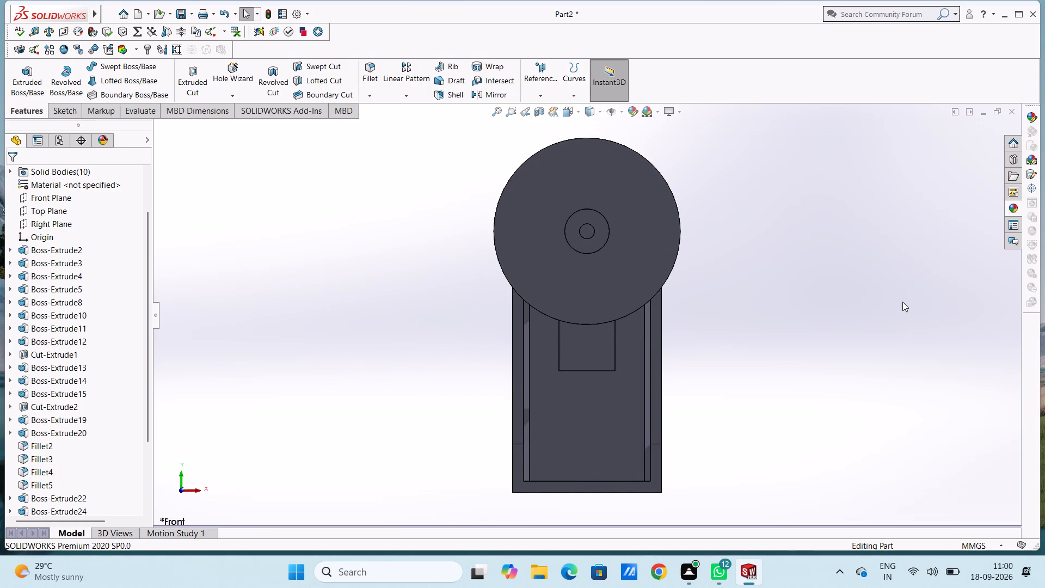
pyautogui.scroll(-2, 766, 203)
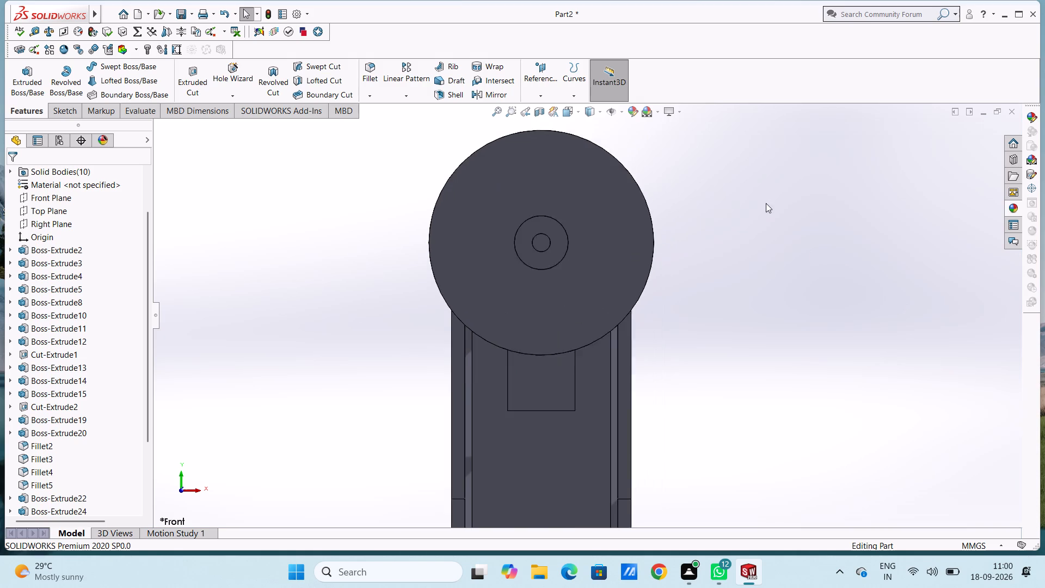
pyautogui.click(482, 255)
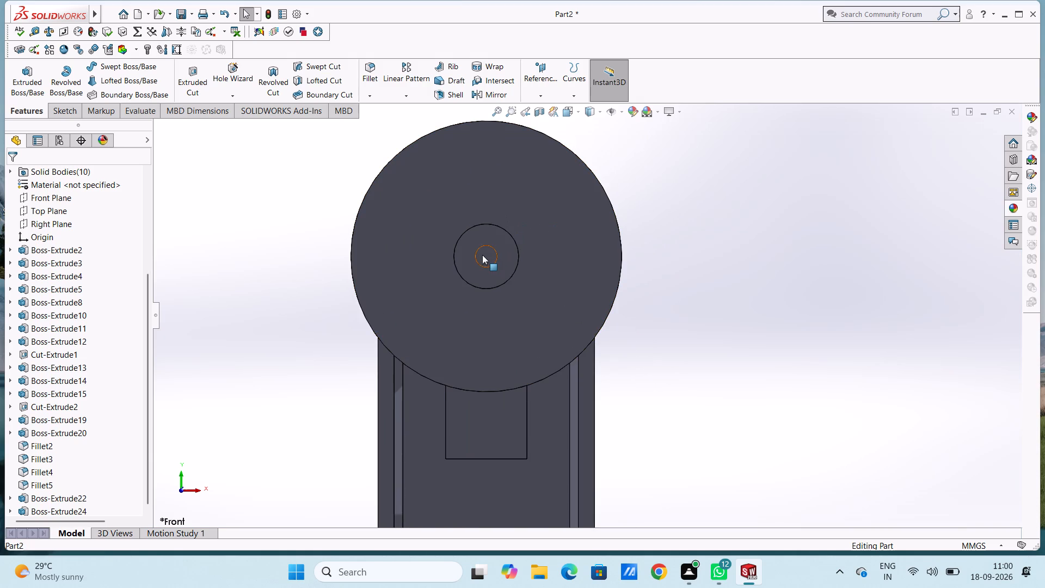
pyautogui.click(527, 229)
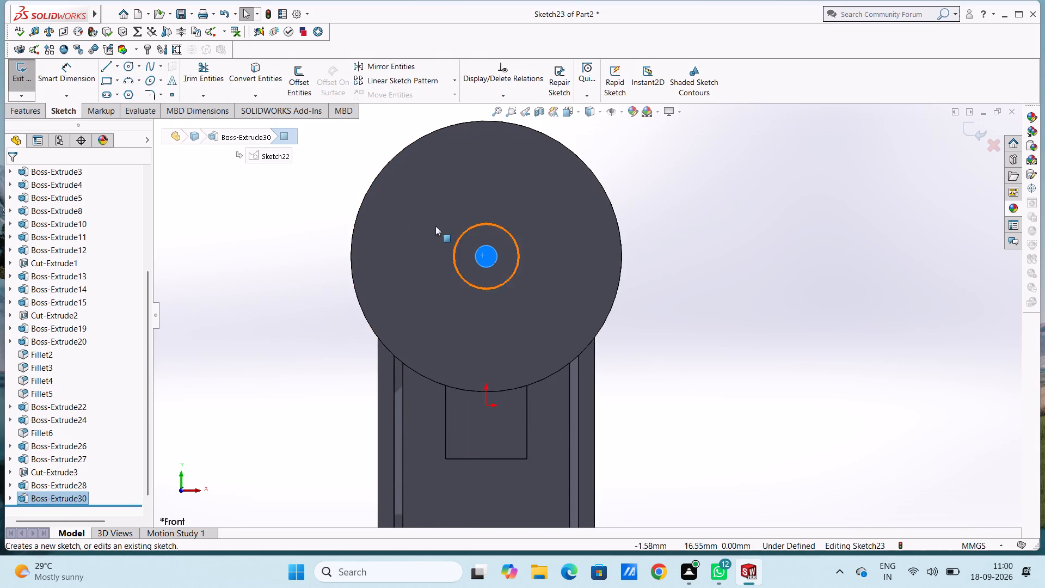
pyautogui.click(291, 223)
pyautogui.click(127, 68)
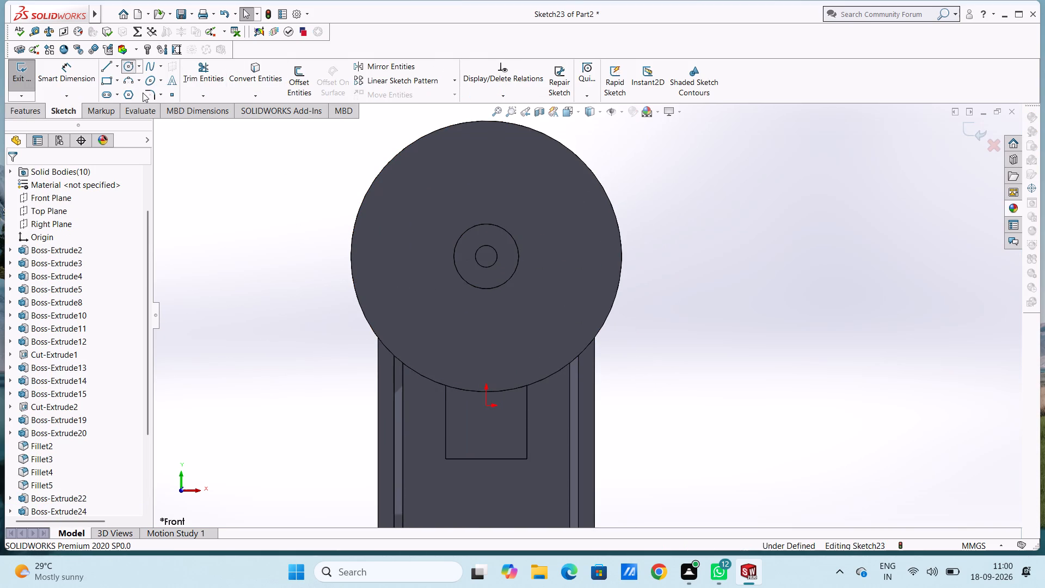
pyautogui.click(487, 256)
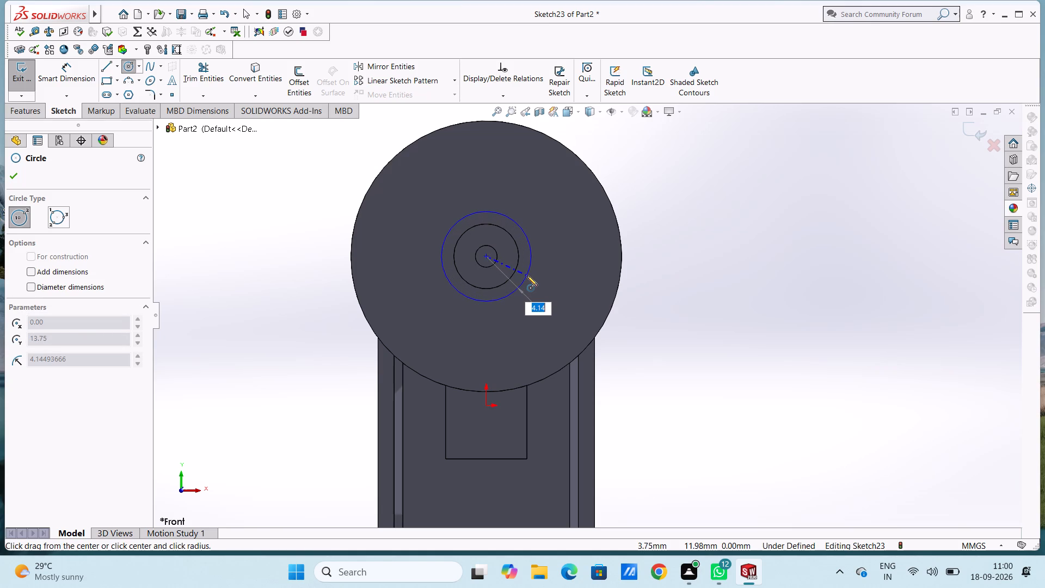
pyautogui.press('5')
pyautogui.press('Return')
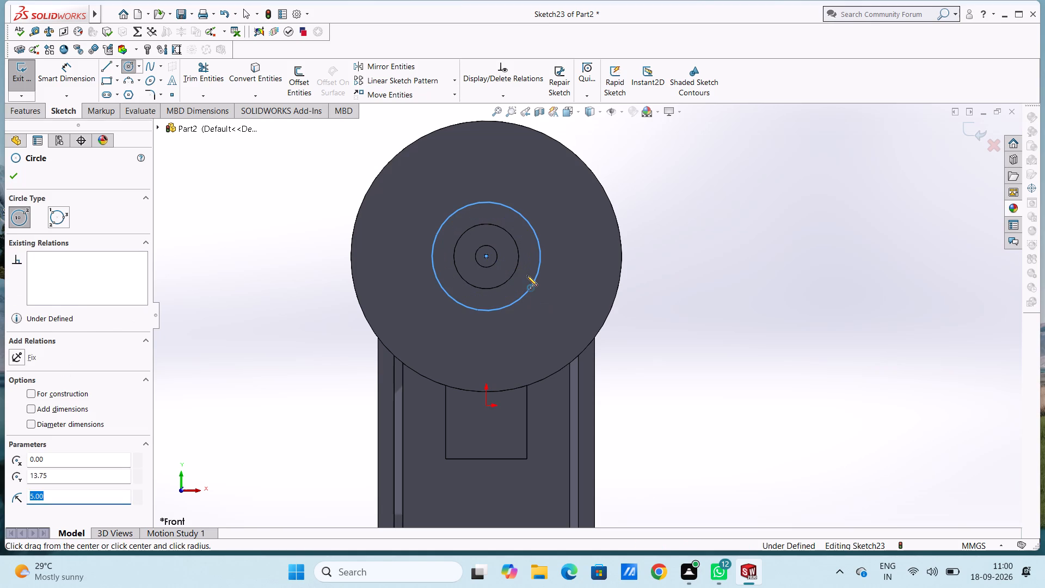
pyautogui.press('Escape')
pyautogui.press('Escape')
# Dimension the new circle's diameter as 10 mm.
pyautogui.click(75, 76)
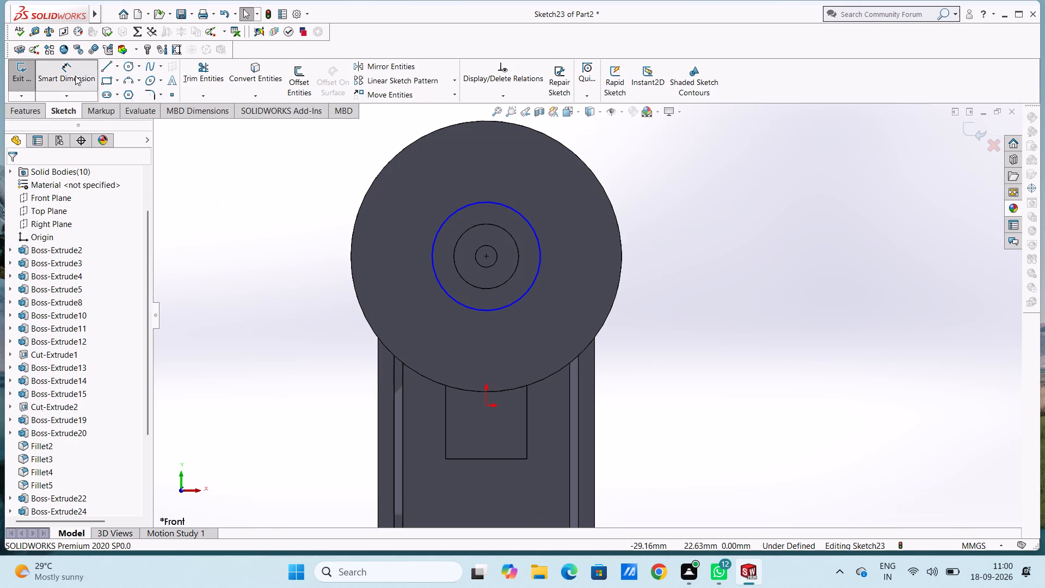
pyautogui.click(443, 287)
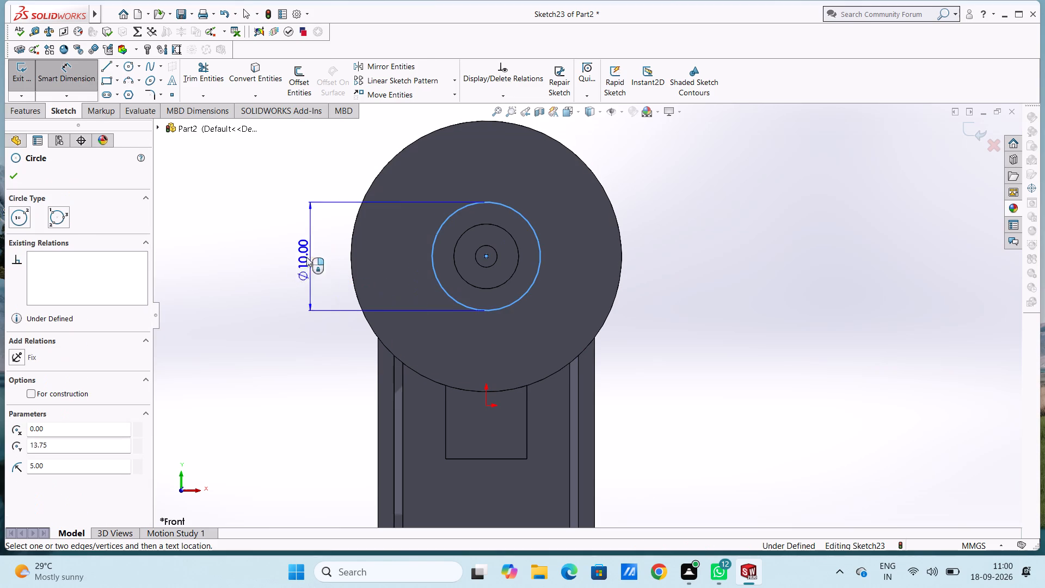
pyautogui.click(234, 175)
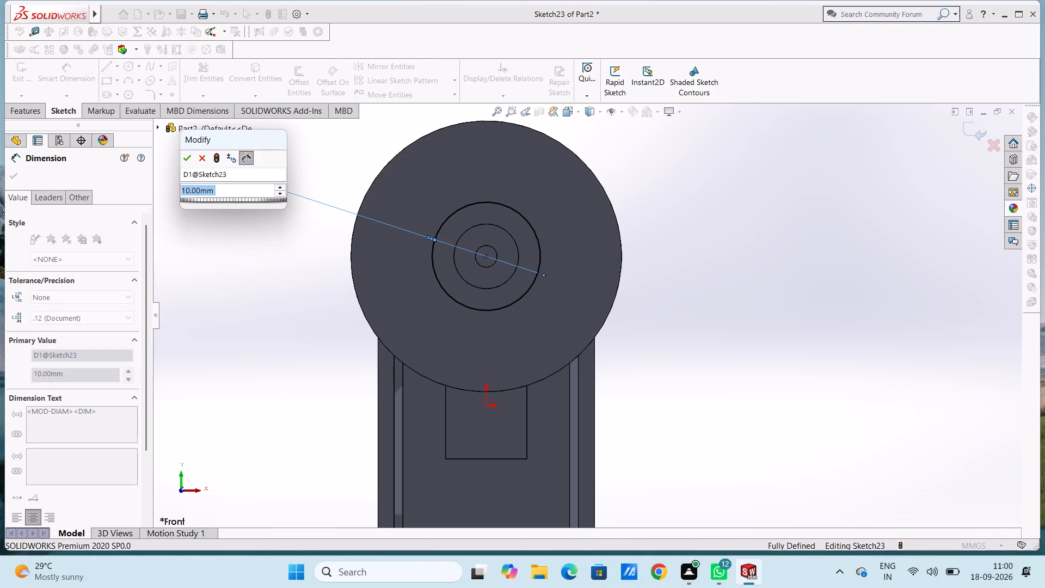
pyautogui.click(183, 159)
pyautogui.click(228, 234)
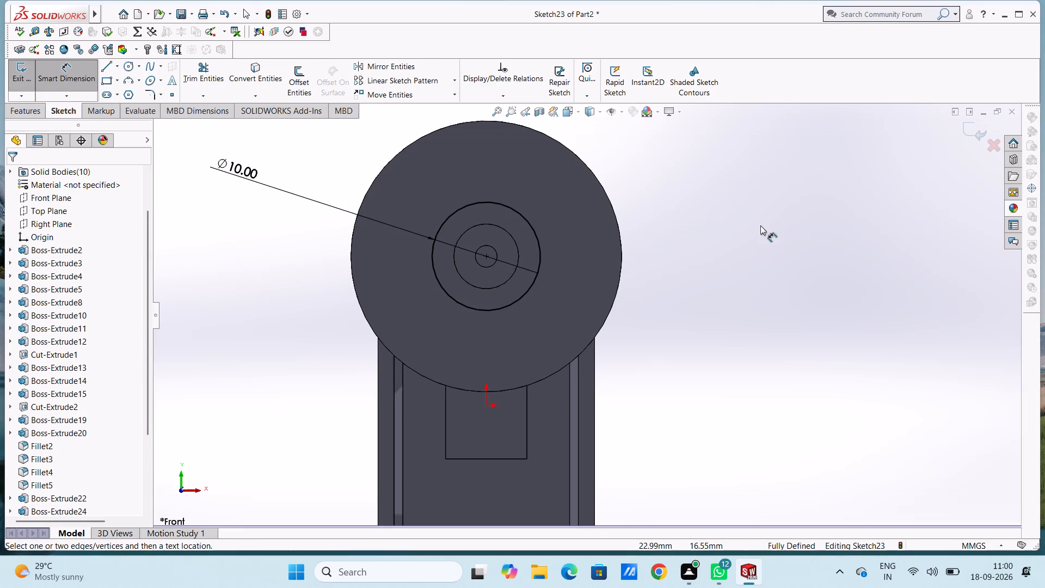
# Extrude the 10 mm circle 1 mm blind outward from the disc with merged result, forming a cap over the bore.
pyautogui.moveTo(764, 224); pyautogui.dragTo(742, 247, button='middle')
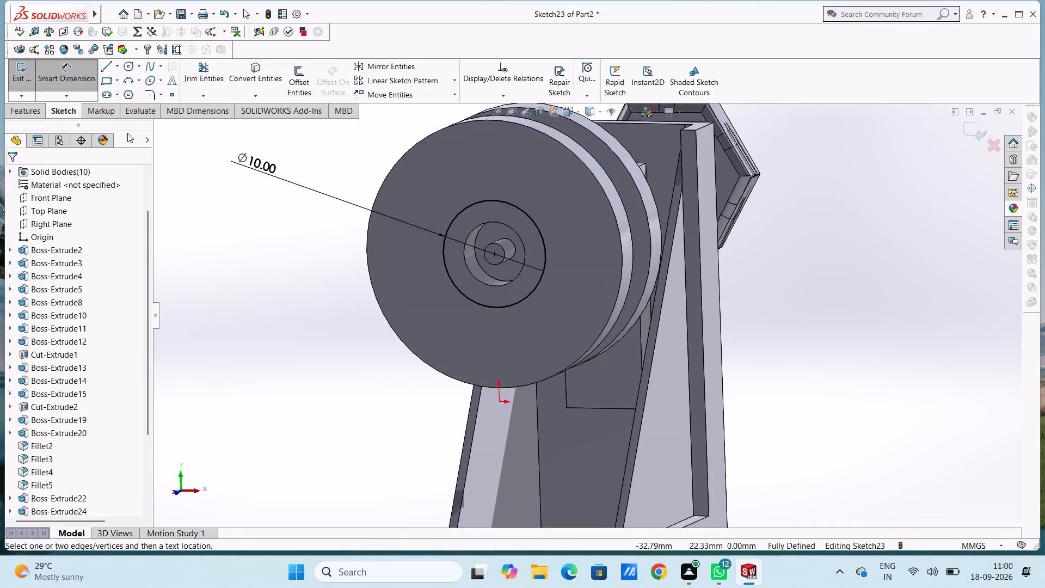
pyautogui.click(27, 109)
pyautogui.click(35, 76)
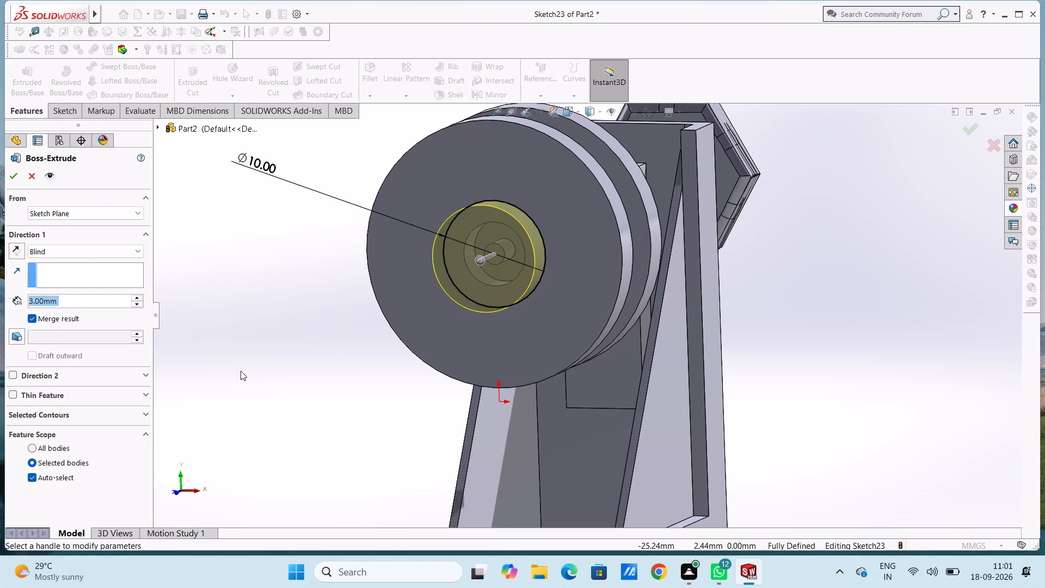
pyautogui.press('1')
pyautogui.press('Return')
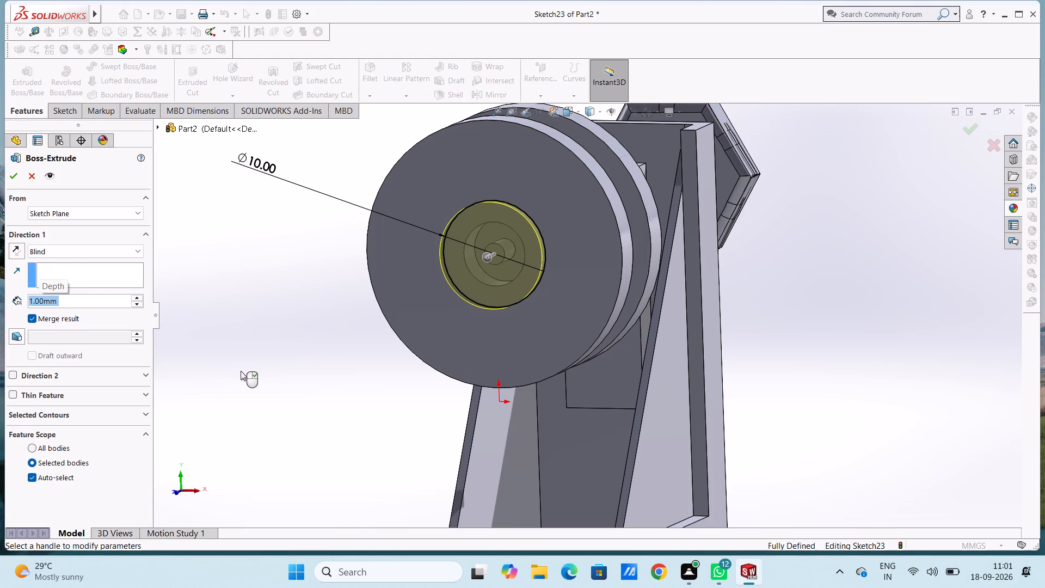
pyautogui.click(9, 177)
pyautogui.click(254, 286)
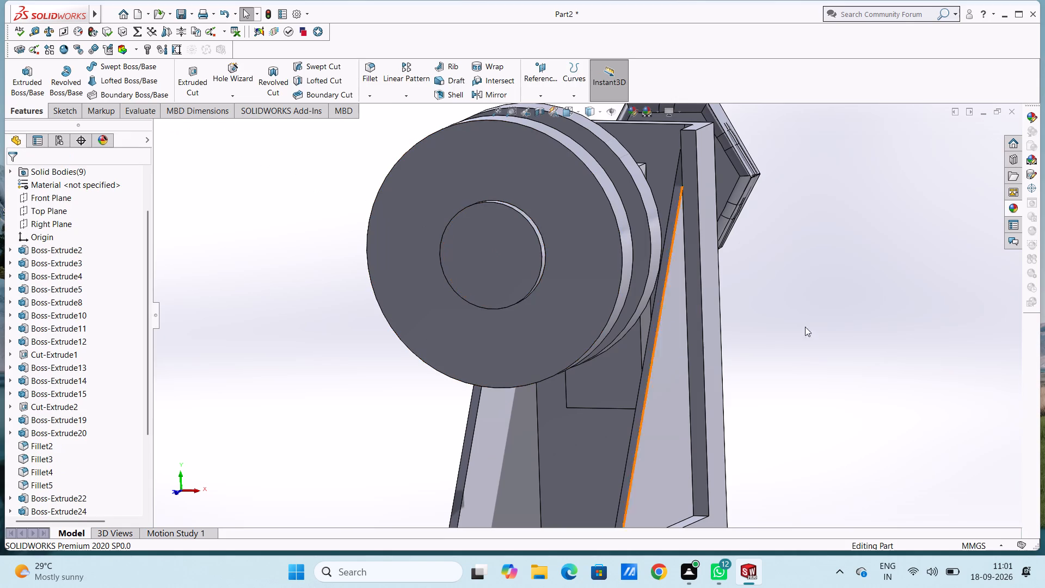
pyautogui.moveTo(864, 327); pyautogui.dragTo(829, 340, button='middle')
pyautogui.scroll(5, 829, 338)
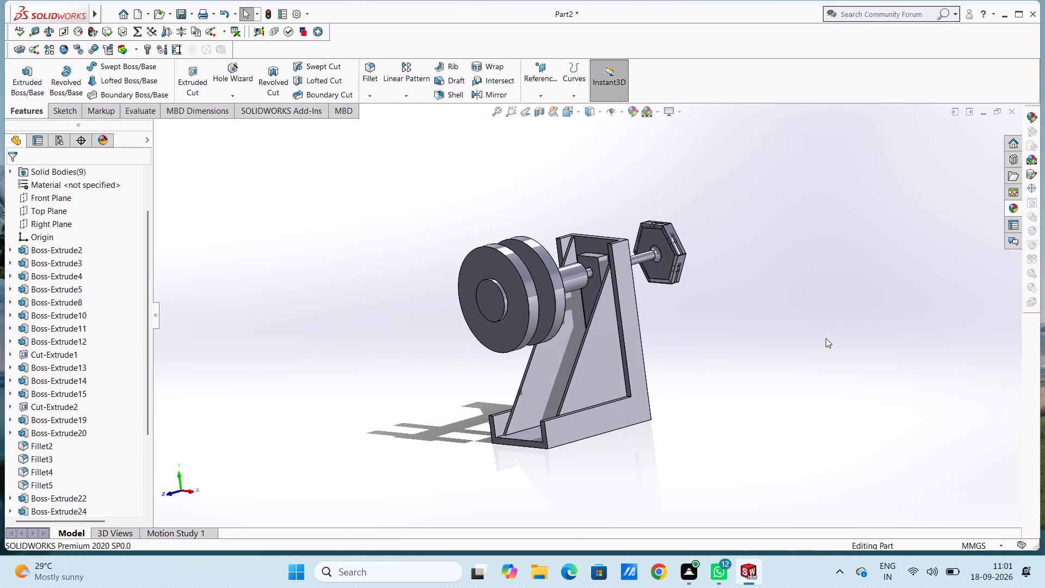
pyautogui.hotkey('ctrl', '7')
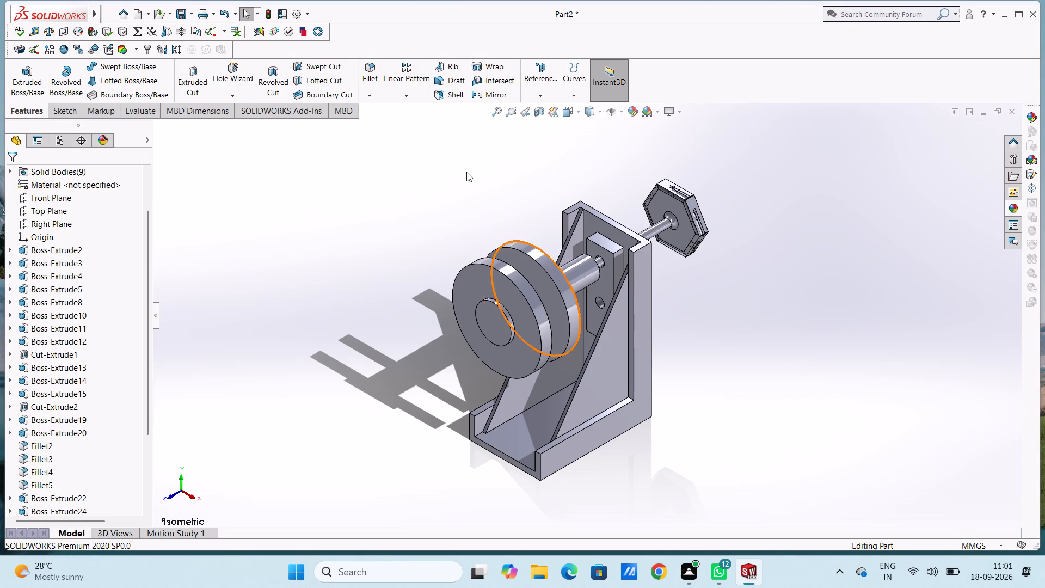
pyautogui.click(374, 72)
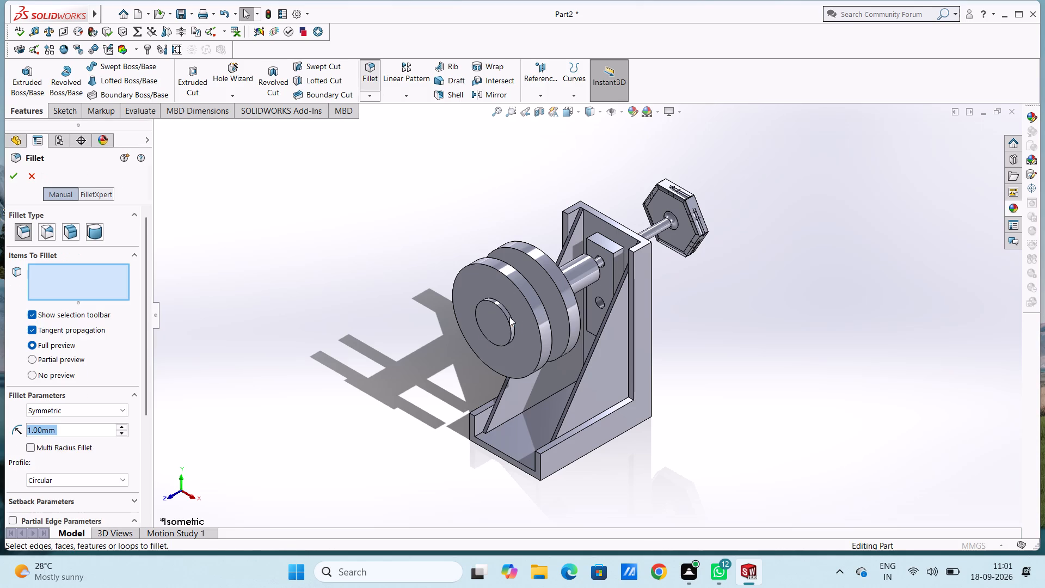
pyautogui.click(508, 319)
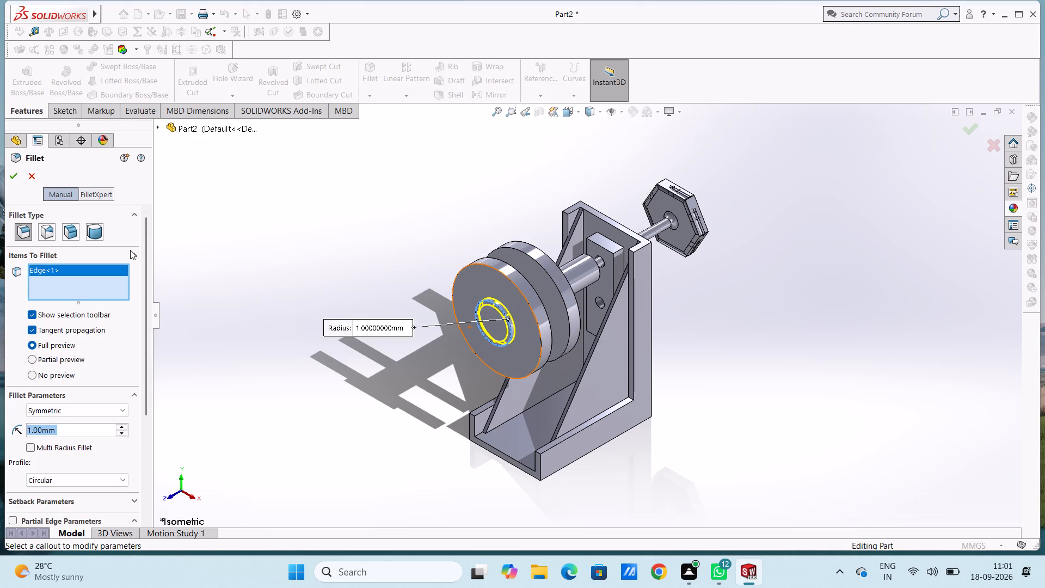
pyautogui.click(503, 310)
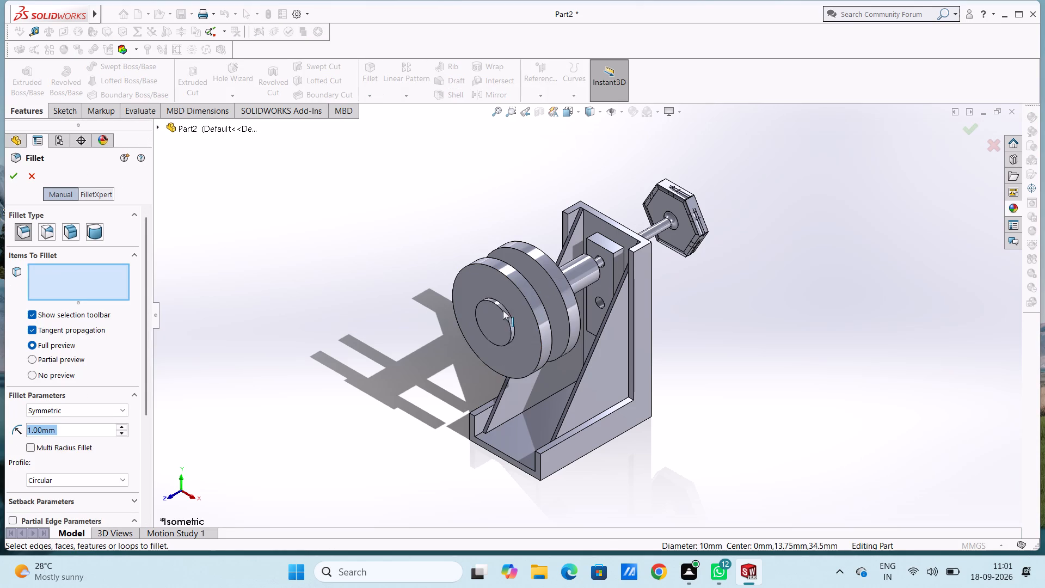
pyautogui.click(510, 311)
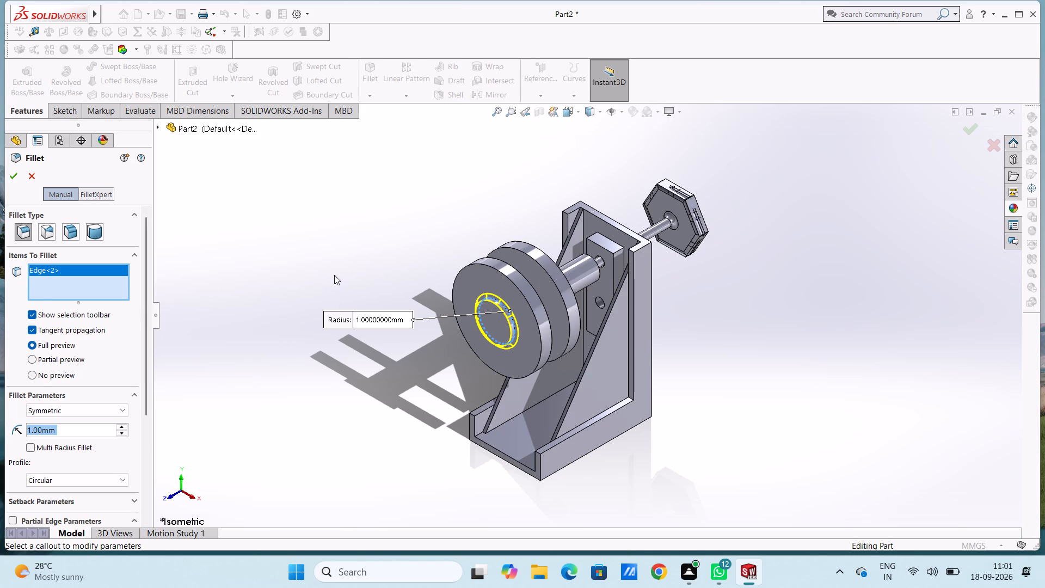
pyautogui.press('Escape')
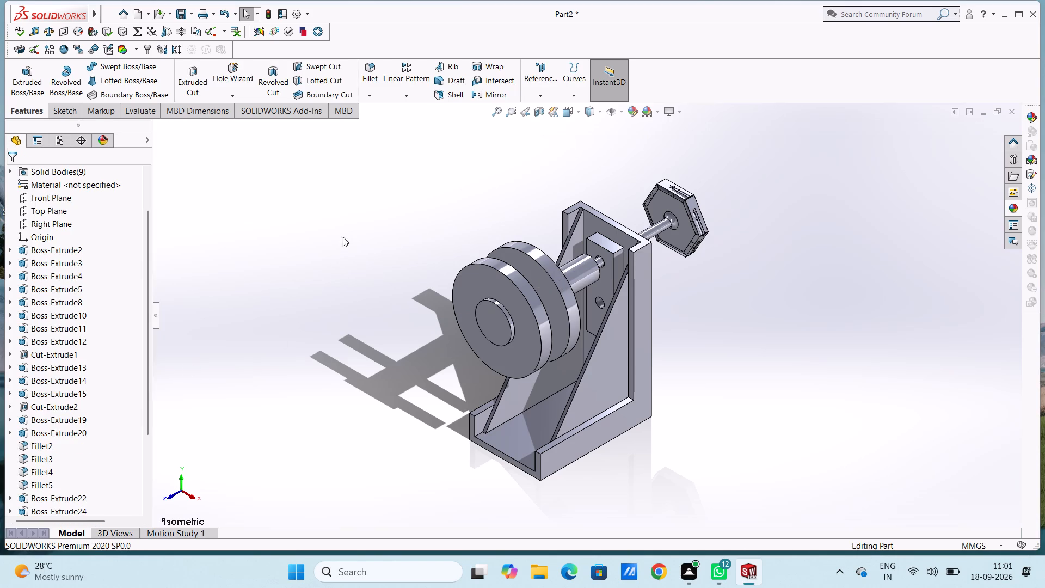
# Fillet the outer circular edge of the 10 mm cap, previewing radii of 1.5, 2, 3, 1, 0.1 and 0.2 mm and applying 0.3 mm.
pyautogui.click(370, 71)
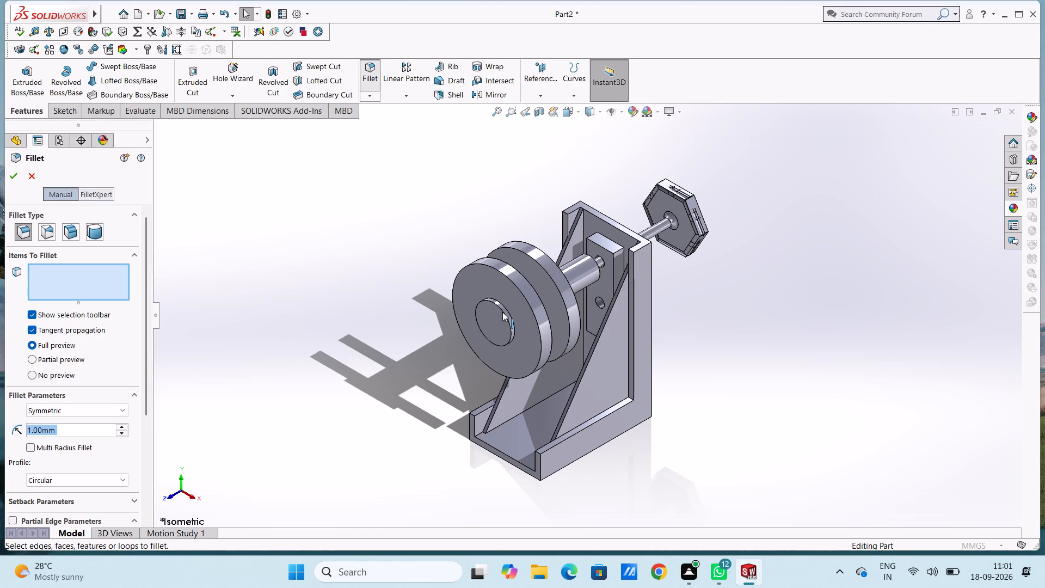
pyautogui.click(502, 312)
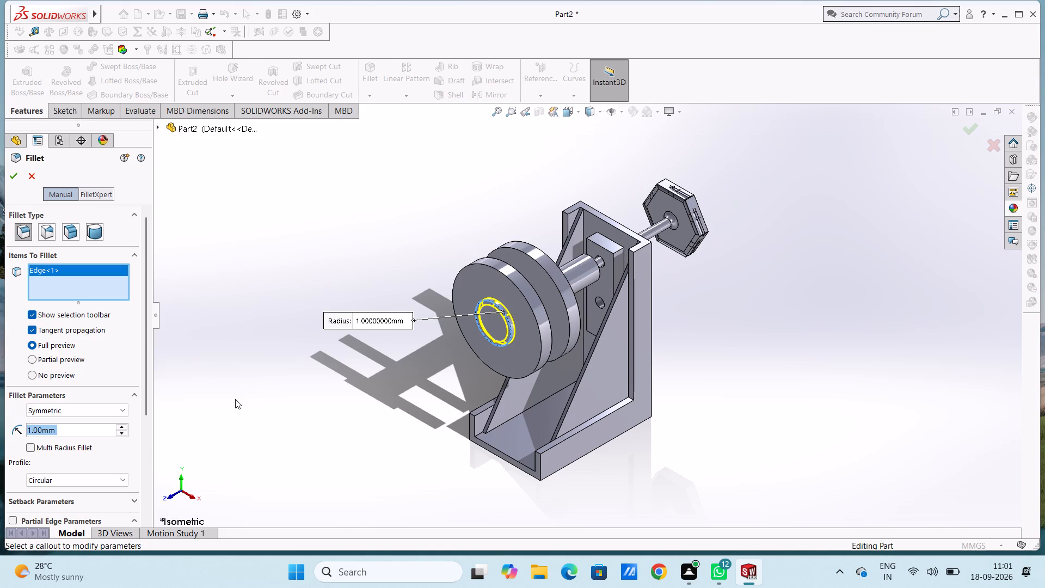
pyautogui.write('1.5')
pyautogui.press('Return')
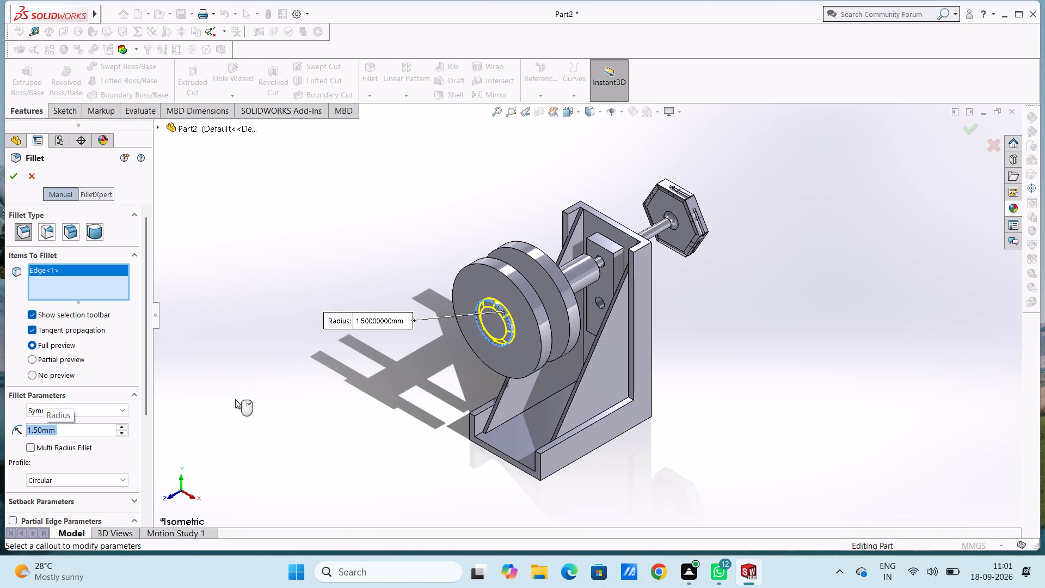
pyautogui.press('2')
pyautogui.press('Return')
pyautogui.press('3')
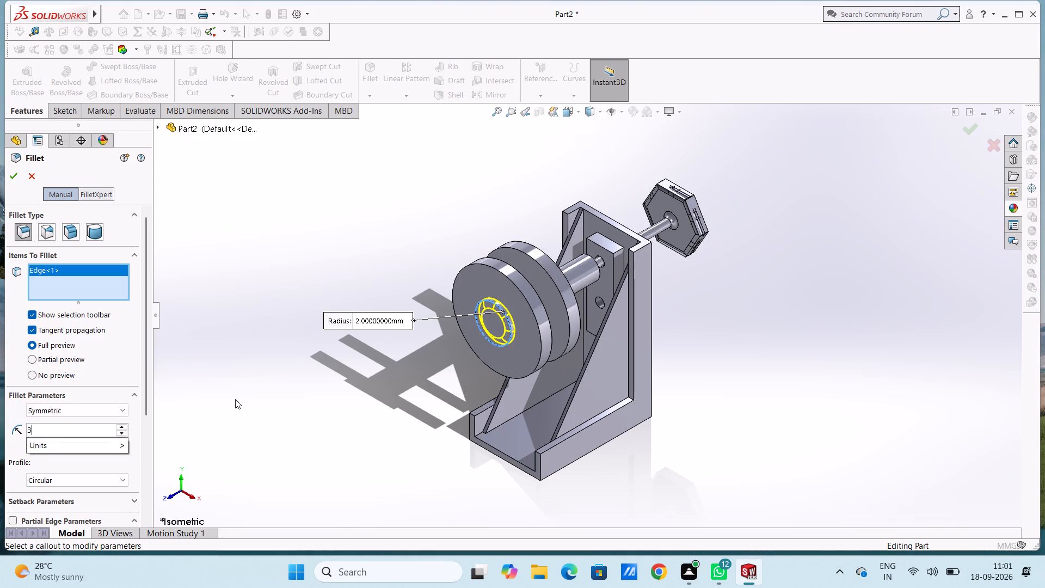
pyautogui.press('Return')
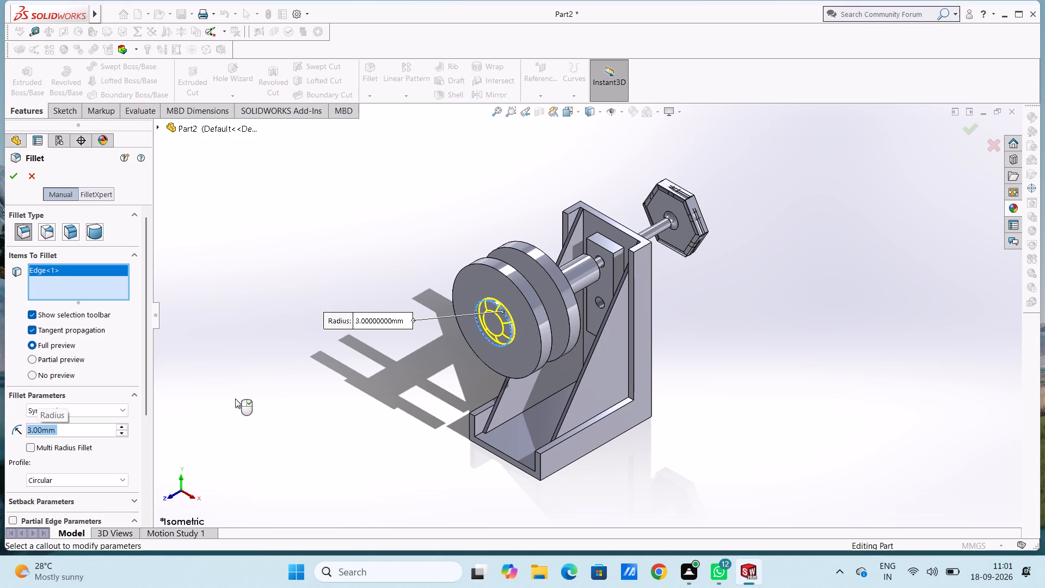
pyautogui.press('1')
pyautogui.press('Return')
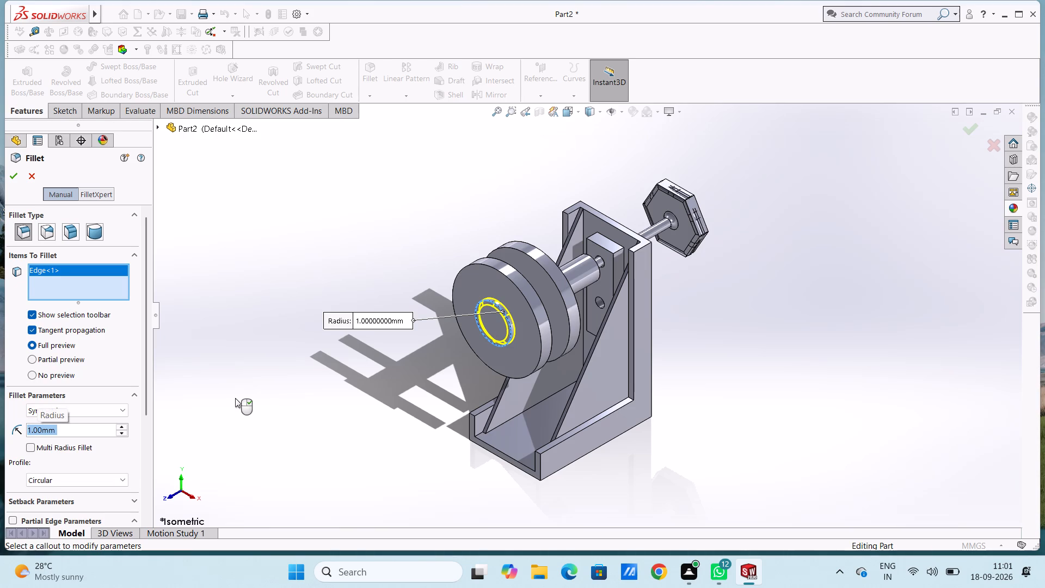
pyautogui.write('0.1')
pyautogui.press('Return')
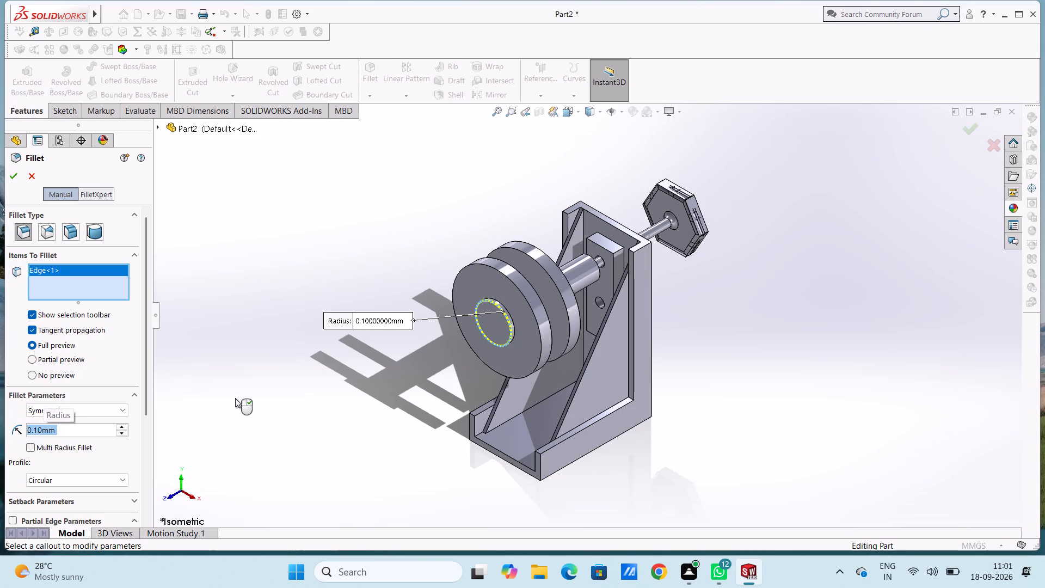
pyautogui.write('0.2')
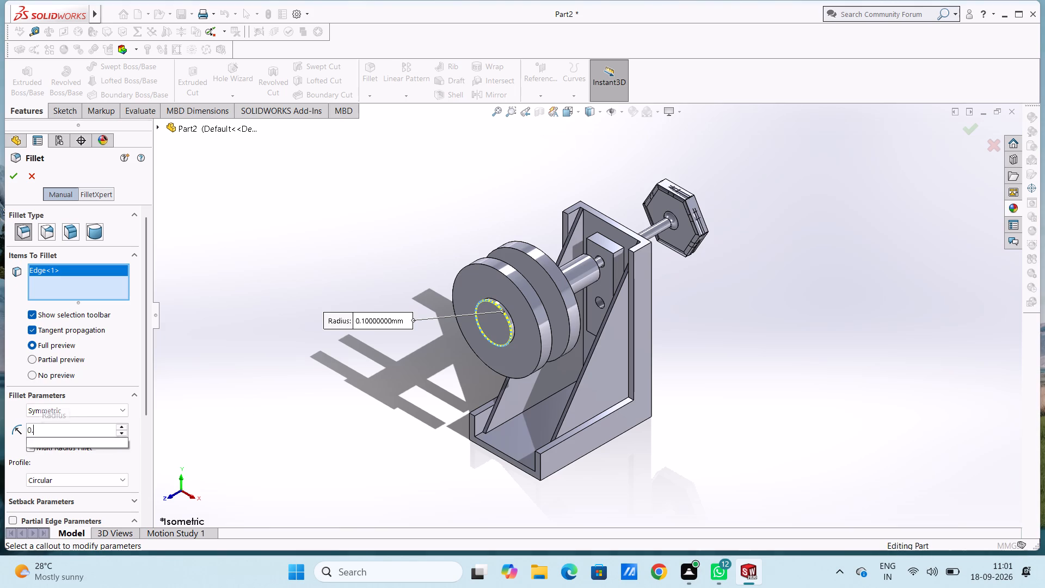
pyautogui.press('Return')
pyautogui.write('0.3')
pyautogui.press('Return')
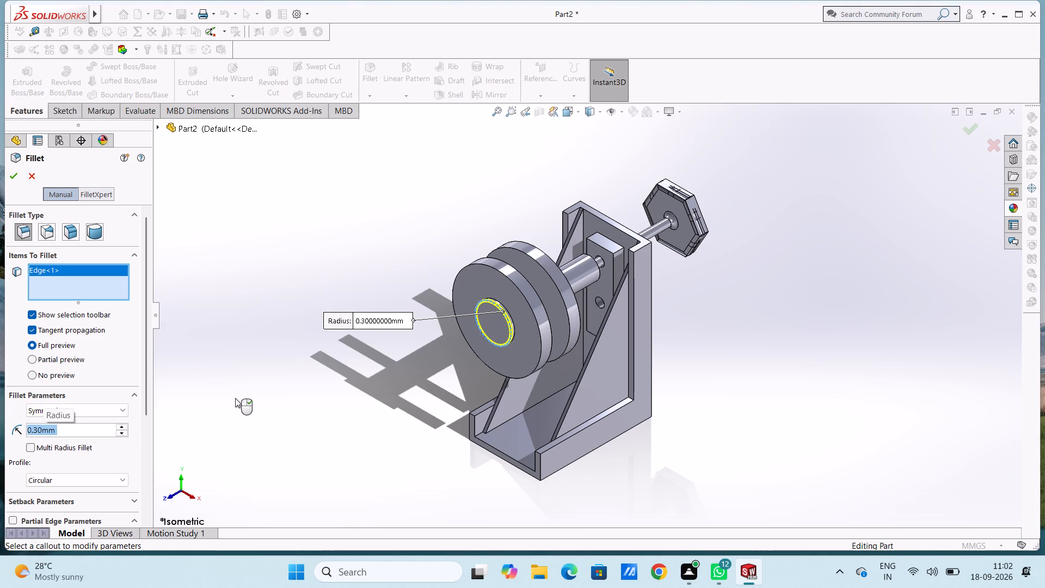
pyautogui.click(13, 178)
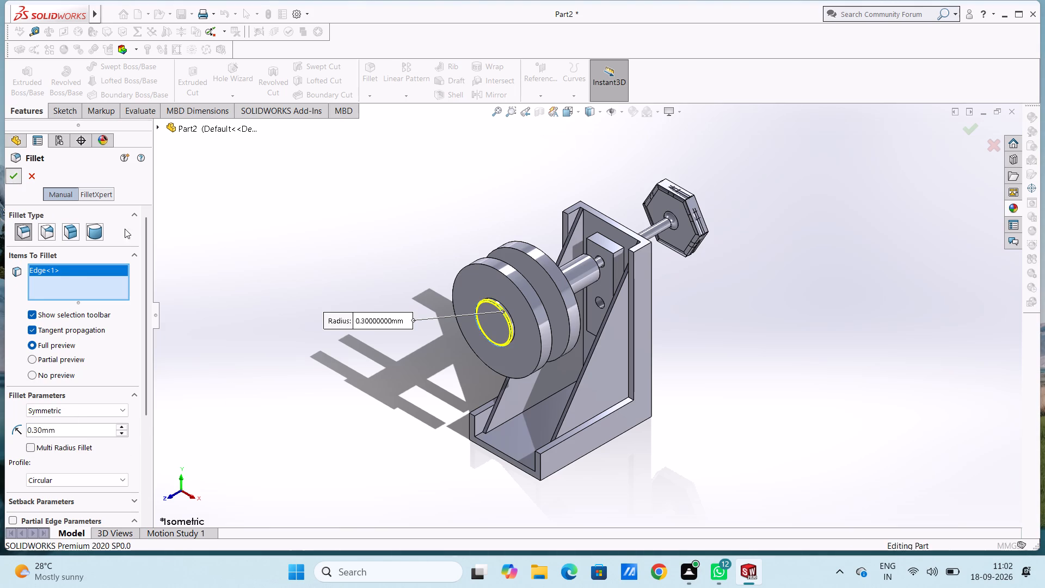
pyautogui.click(332, 232)
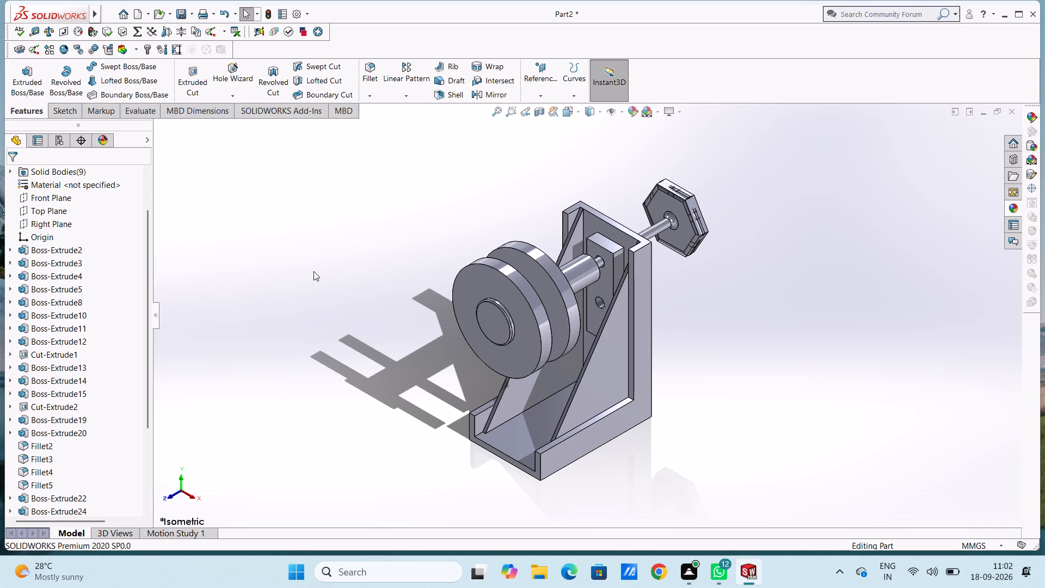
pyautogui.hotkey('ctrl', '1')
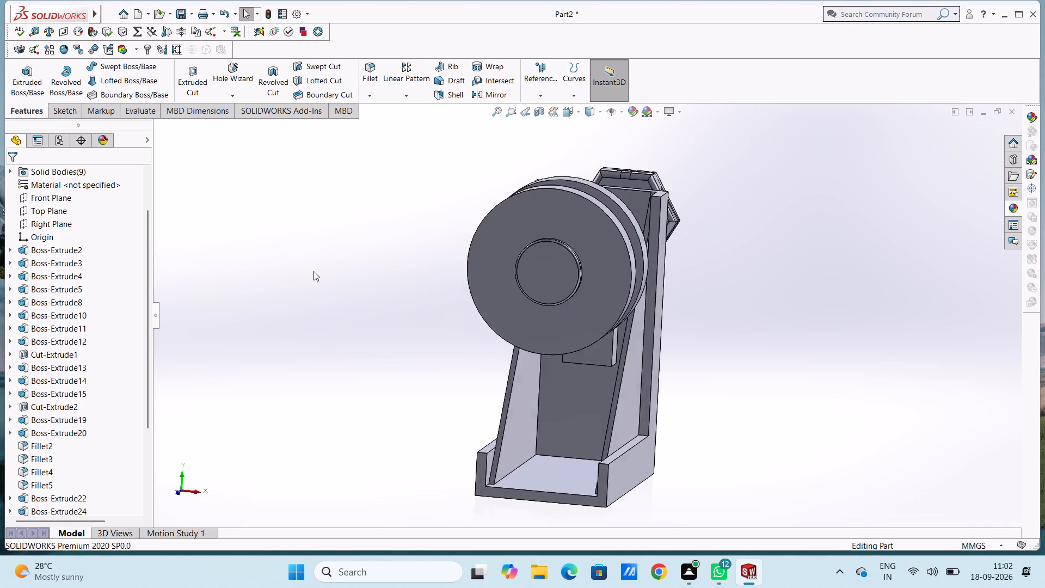
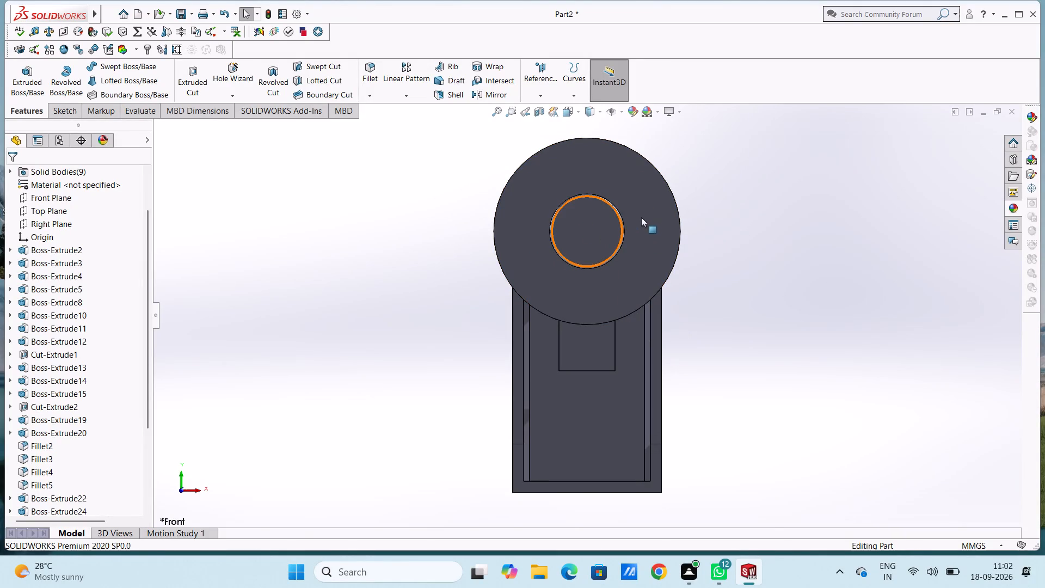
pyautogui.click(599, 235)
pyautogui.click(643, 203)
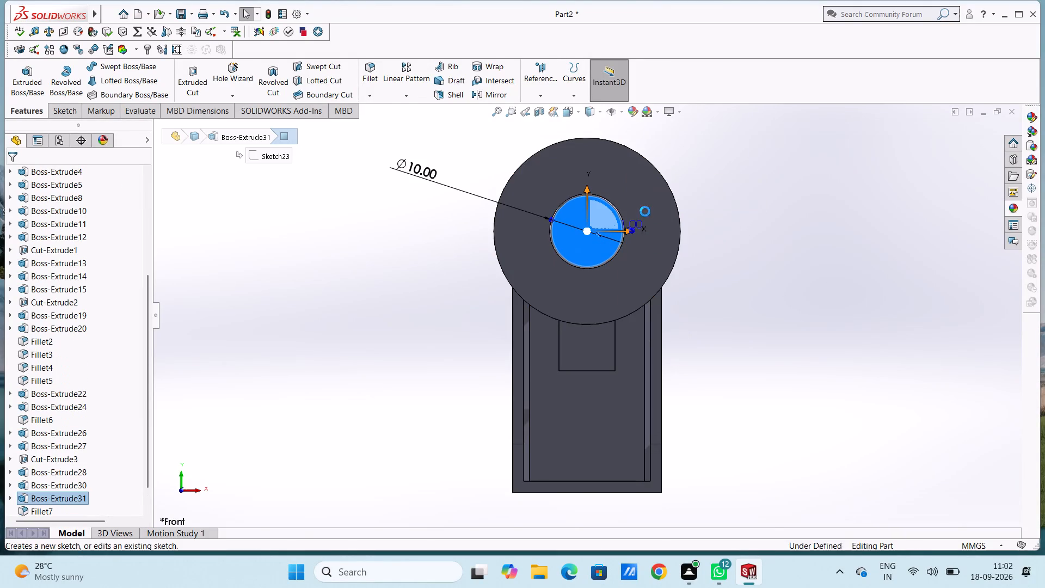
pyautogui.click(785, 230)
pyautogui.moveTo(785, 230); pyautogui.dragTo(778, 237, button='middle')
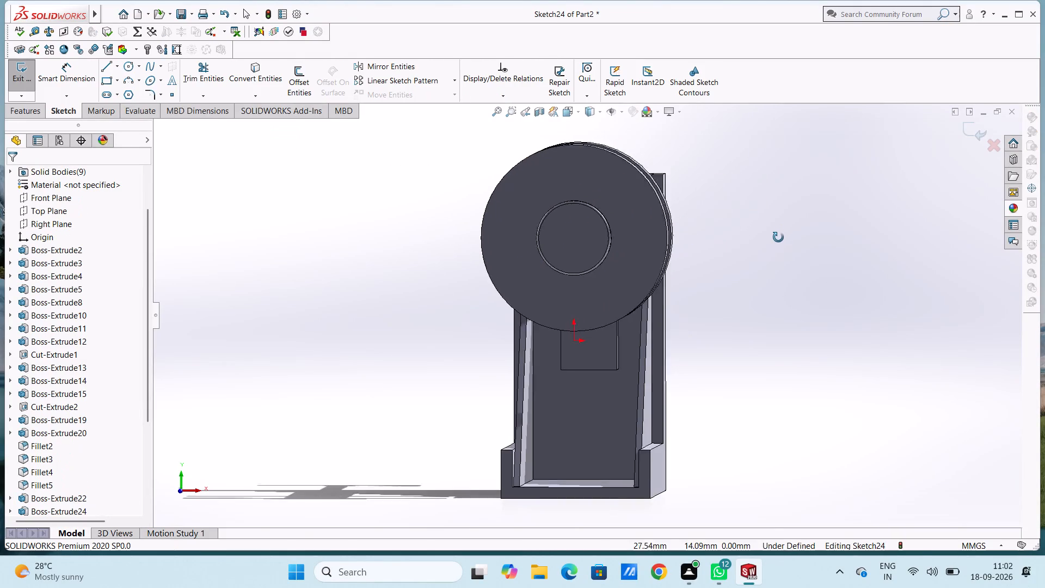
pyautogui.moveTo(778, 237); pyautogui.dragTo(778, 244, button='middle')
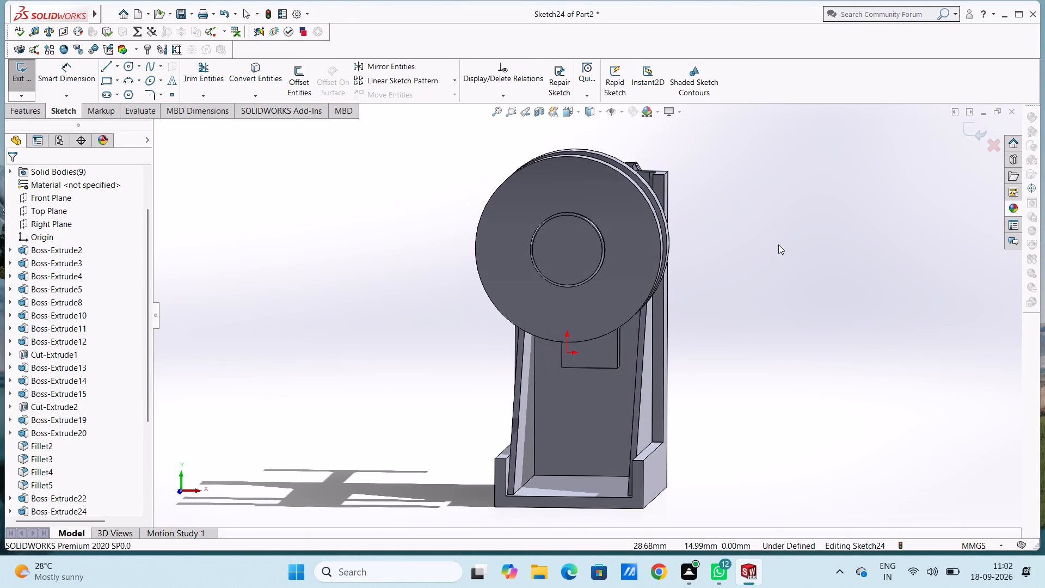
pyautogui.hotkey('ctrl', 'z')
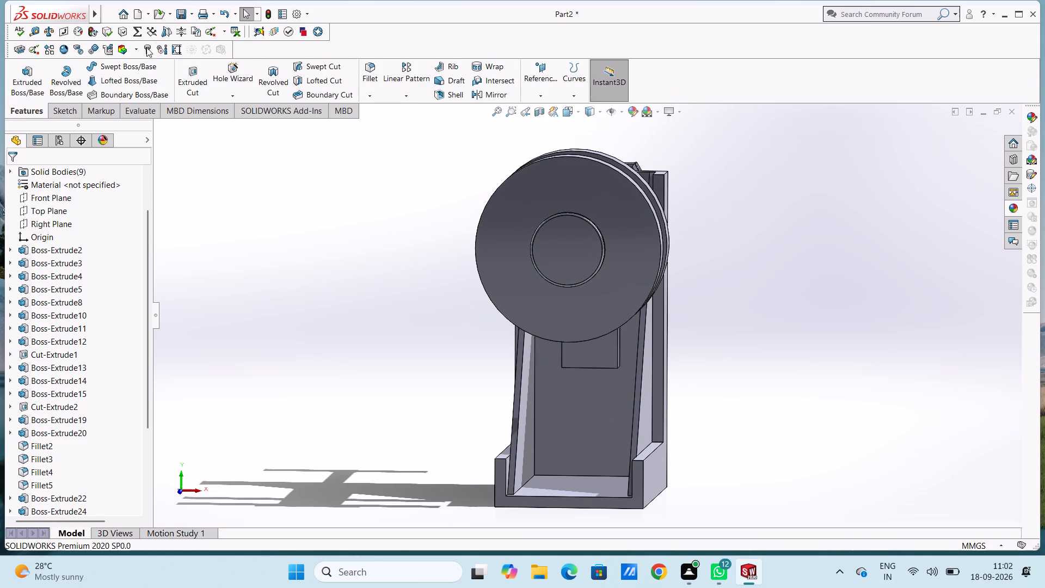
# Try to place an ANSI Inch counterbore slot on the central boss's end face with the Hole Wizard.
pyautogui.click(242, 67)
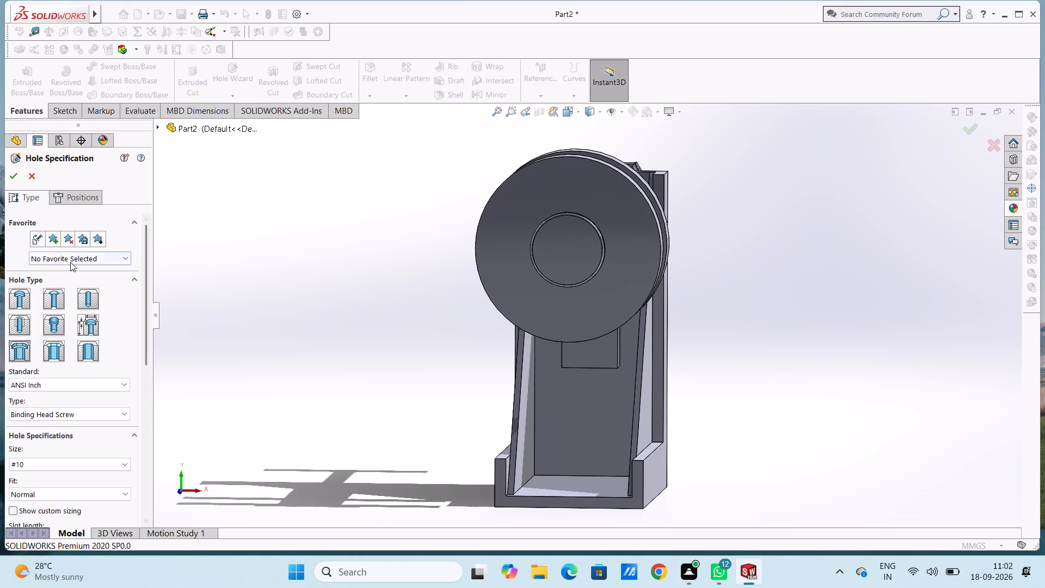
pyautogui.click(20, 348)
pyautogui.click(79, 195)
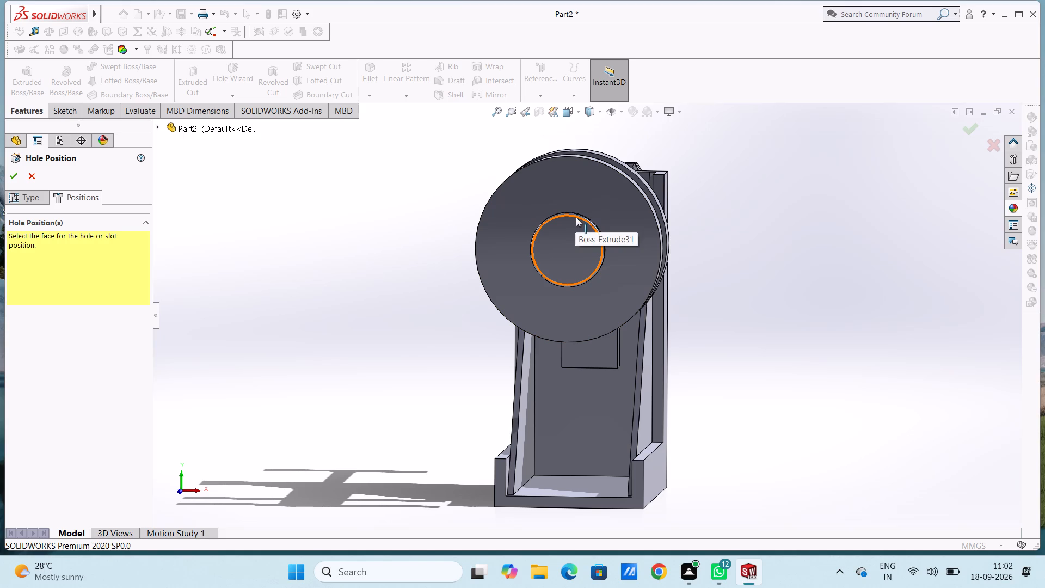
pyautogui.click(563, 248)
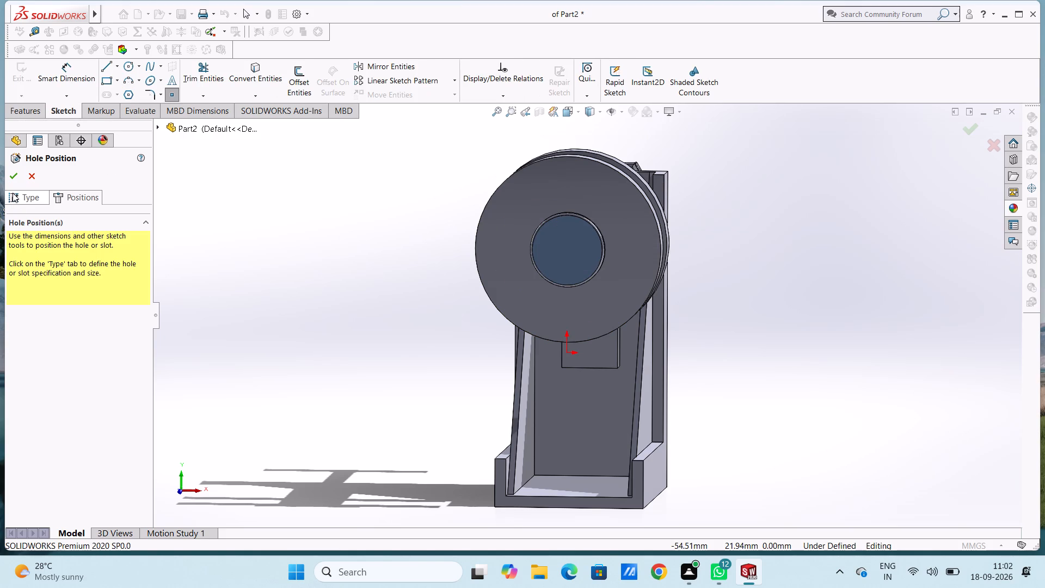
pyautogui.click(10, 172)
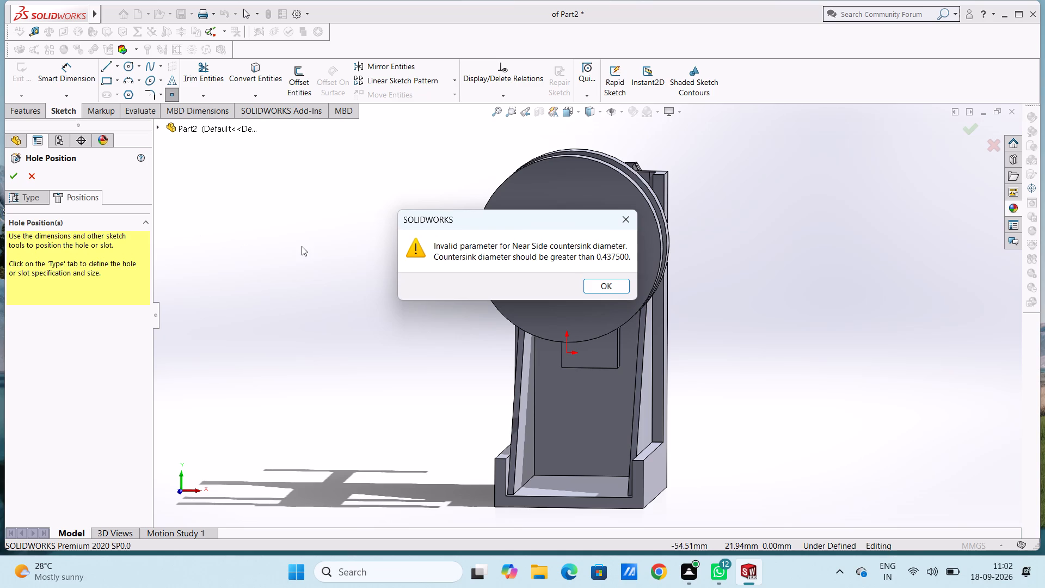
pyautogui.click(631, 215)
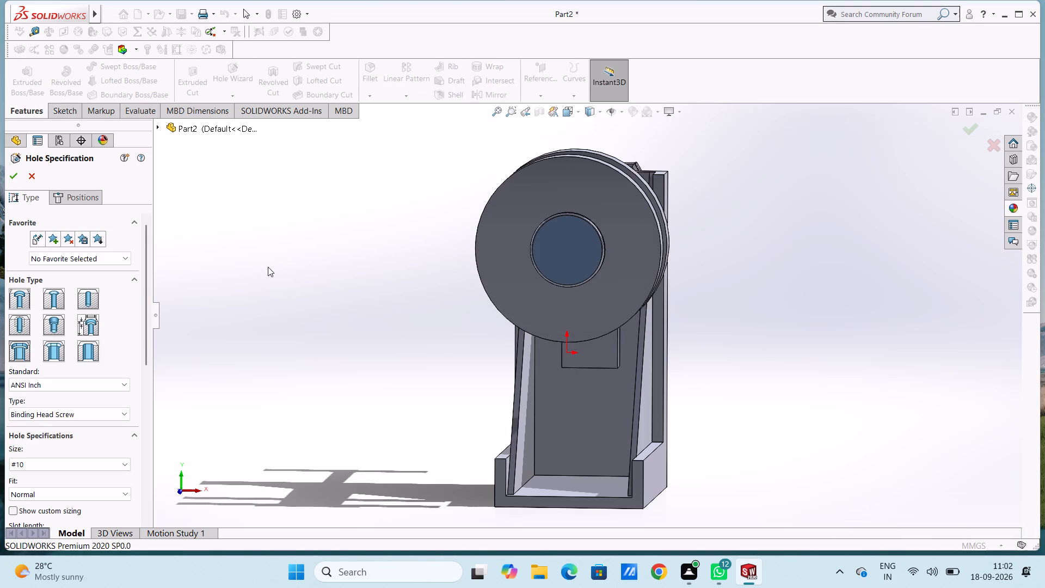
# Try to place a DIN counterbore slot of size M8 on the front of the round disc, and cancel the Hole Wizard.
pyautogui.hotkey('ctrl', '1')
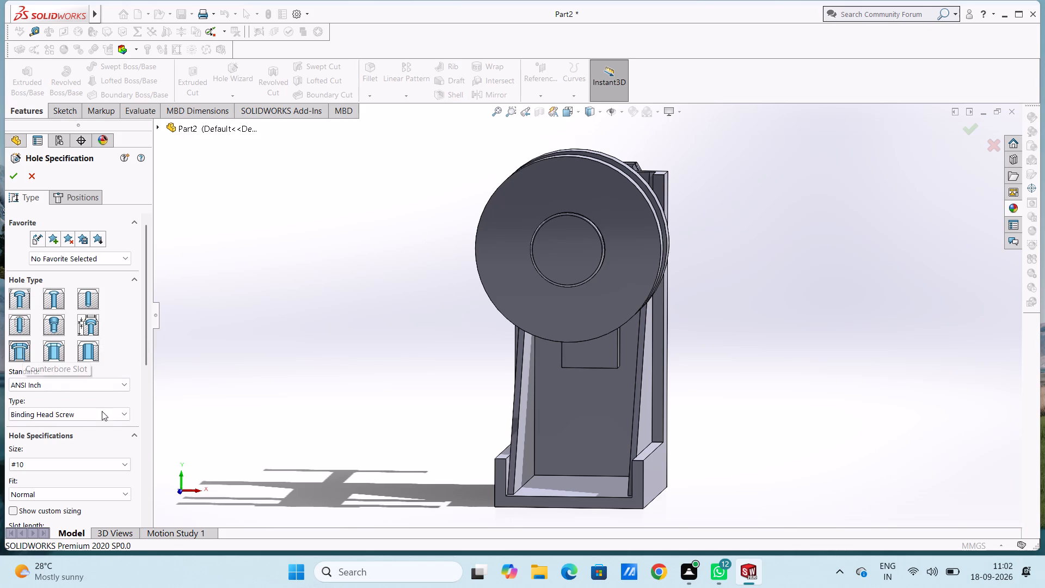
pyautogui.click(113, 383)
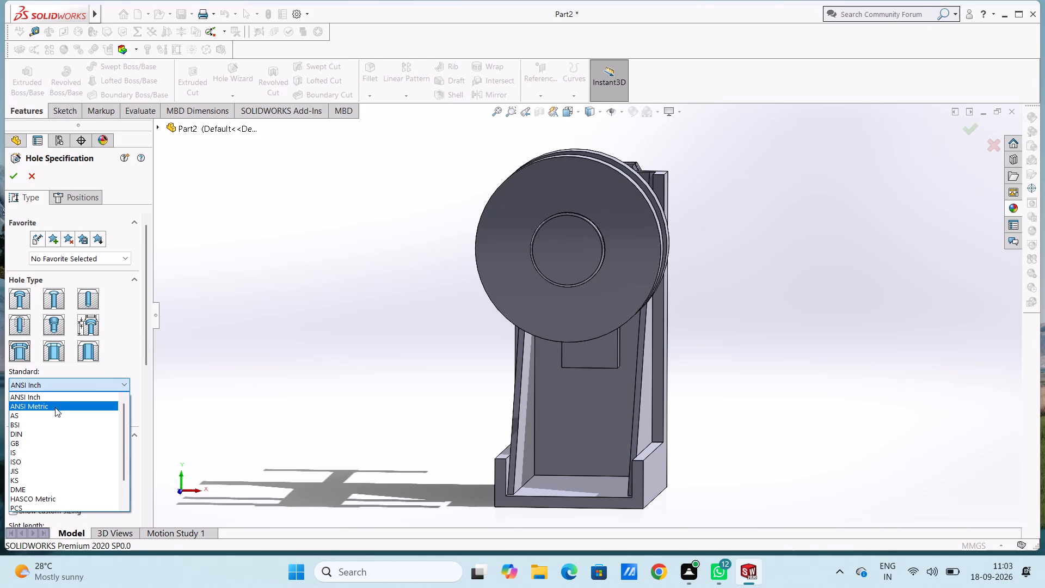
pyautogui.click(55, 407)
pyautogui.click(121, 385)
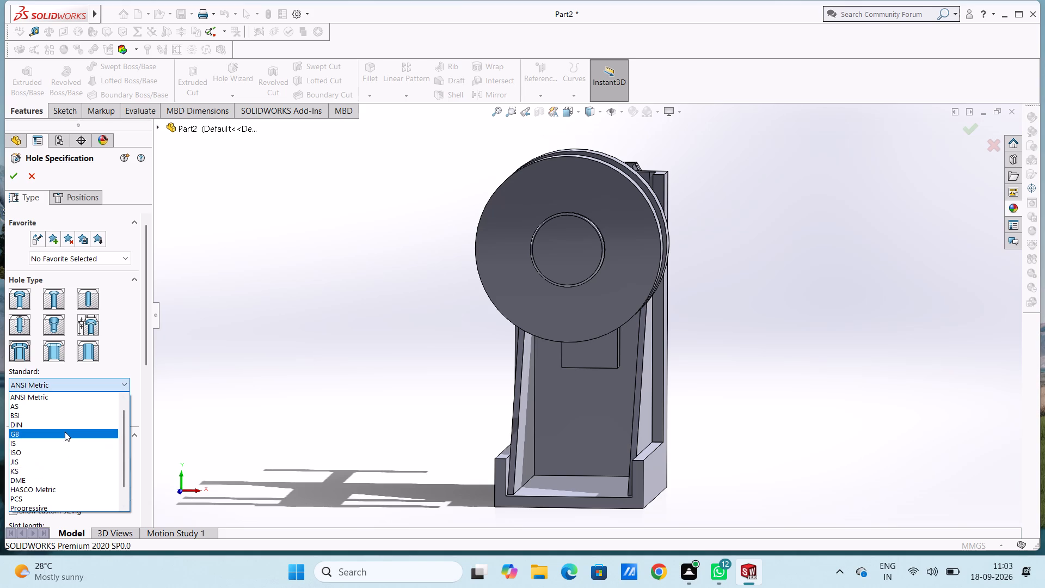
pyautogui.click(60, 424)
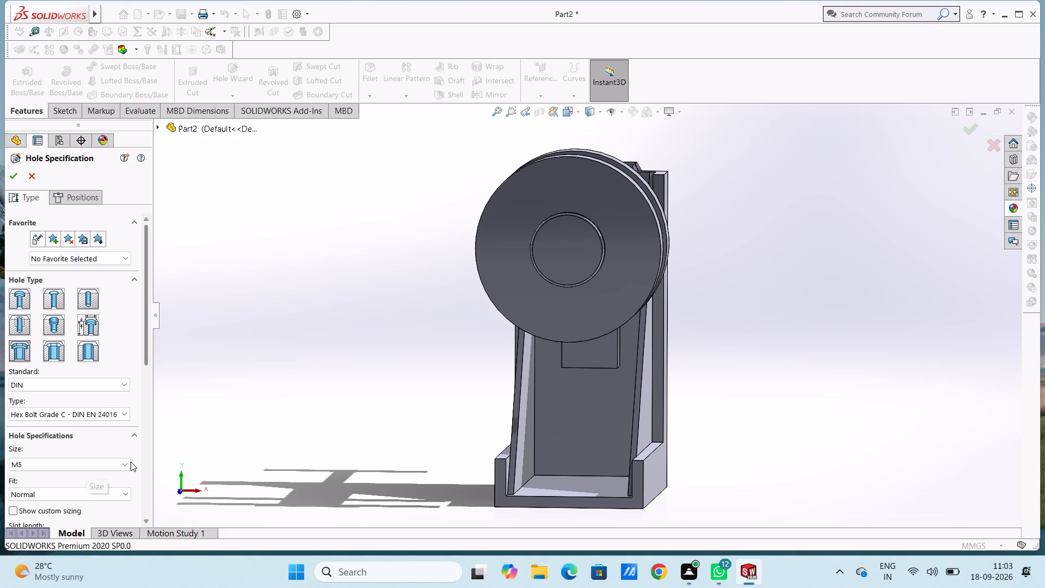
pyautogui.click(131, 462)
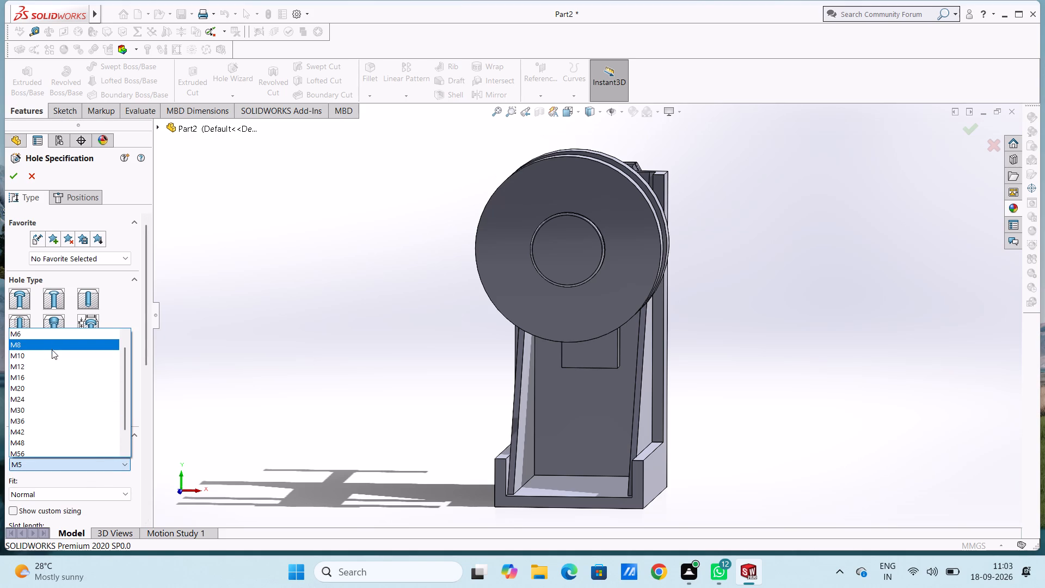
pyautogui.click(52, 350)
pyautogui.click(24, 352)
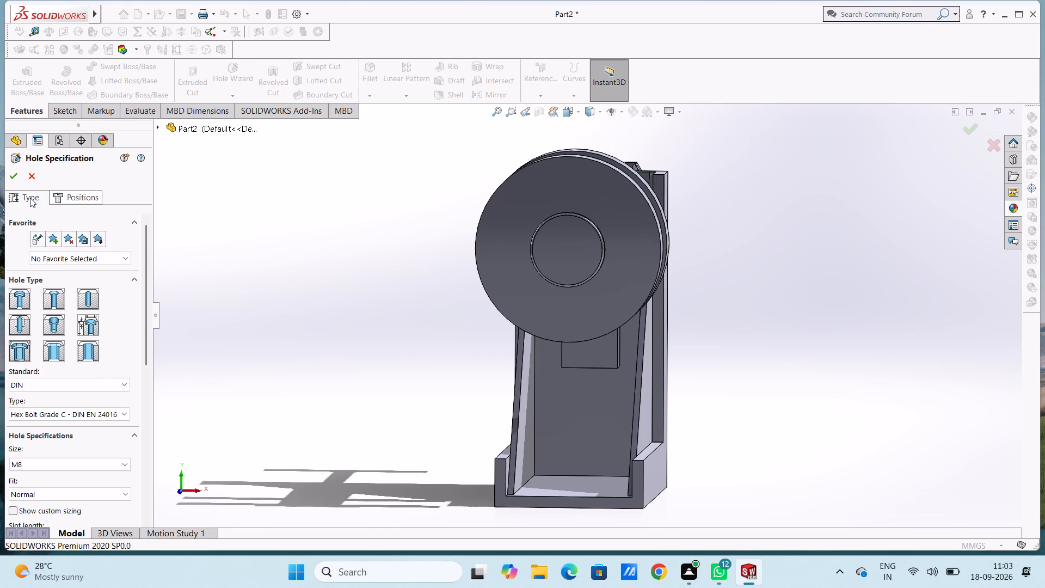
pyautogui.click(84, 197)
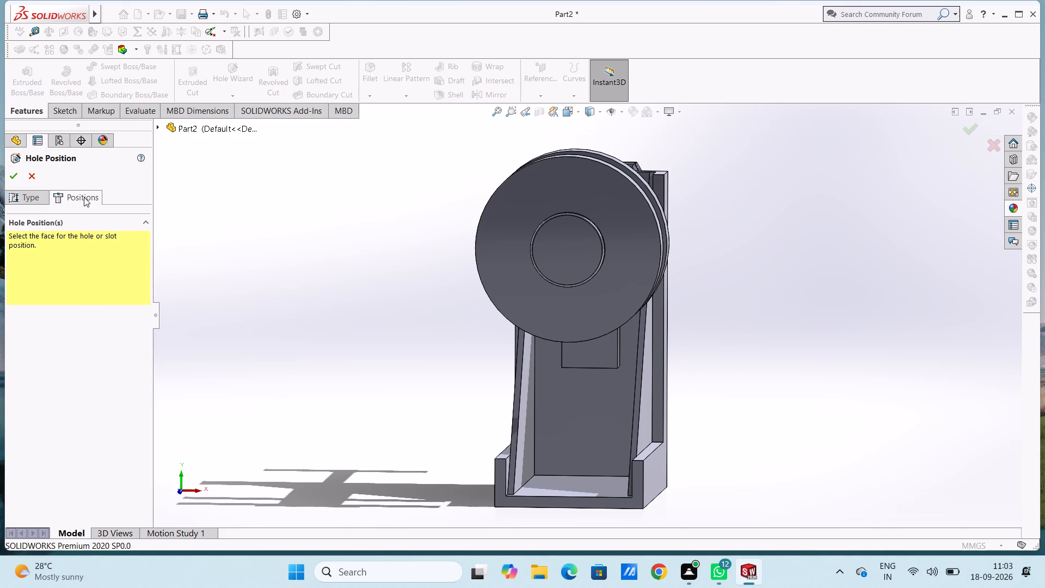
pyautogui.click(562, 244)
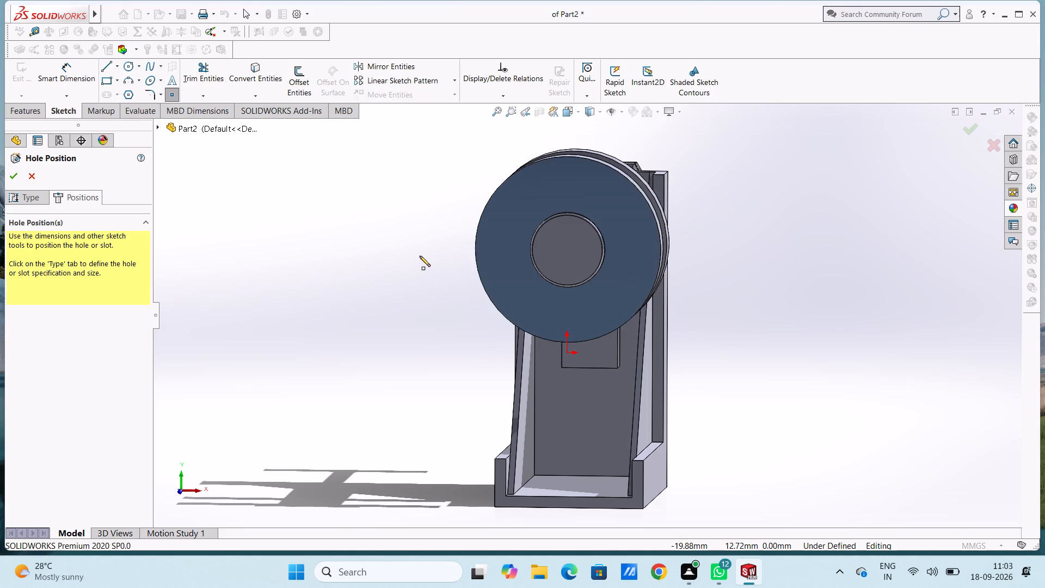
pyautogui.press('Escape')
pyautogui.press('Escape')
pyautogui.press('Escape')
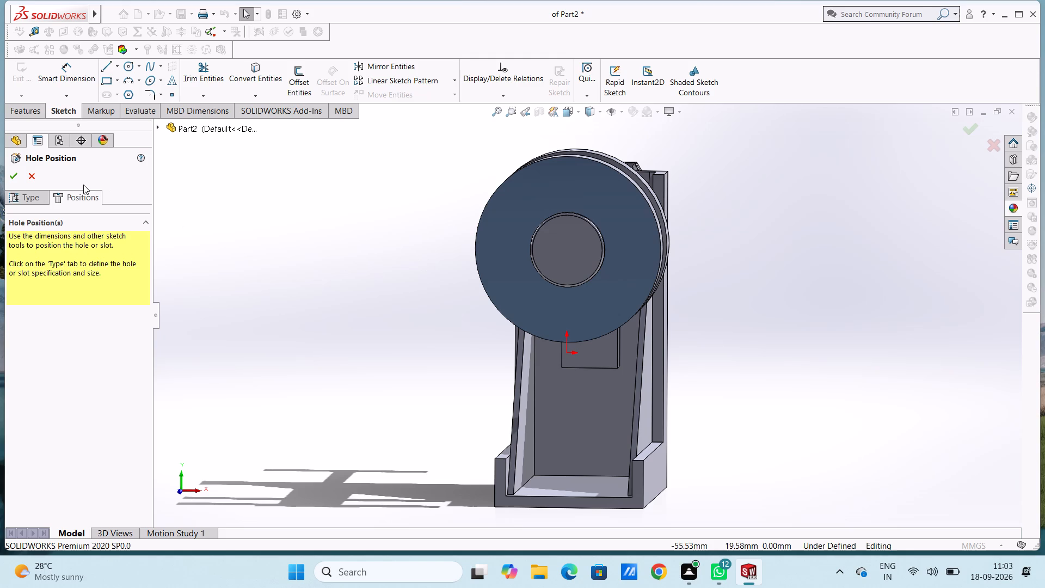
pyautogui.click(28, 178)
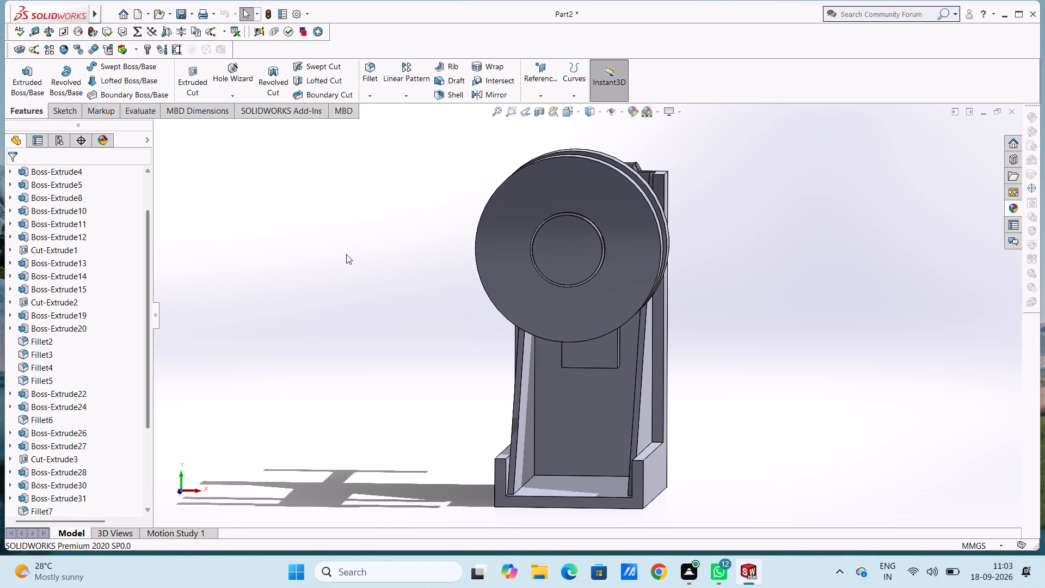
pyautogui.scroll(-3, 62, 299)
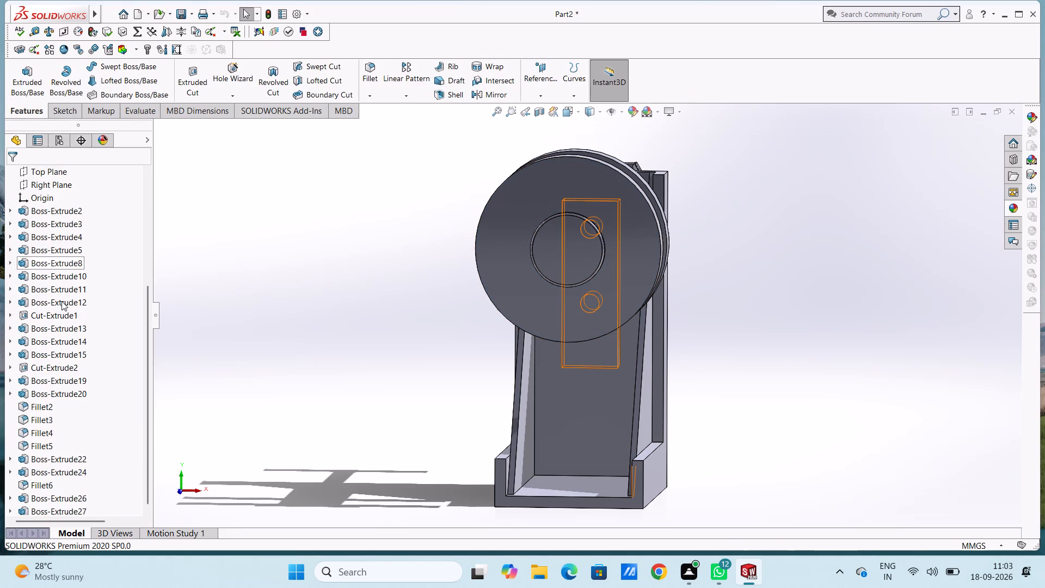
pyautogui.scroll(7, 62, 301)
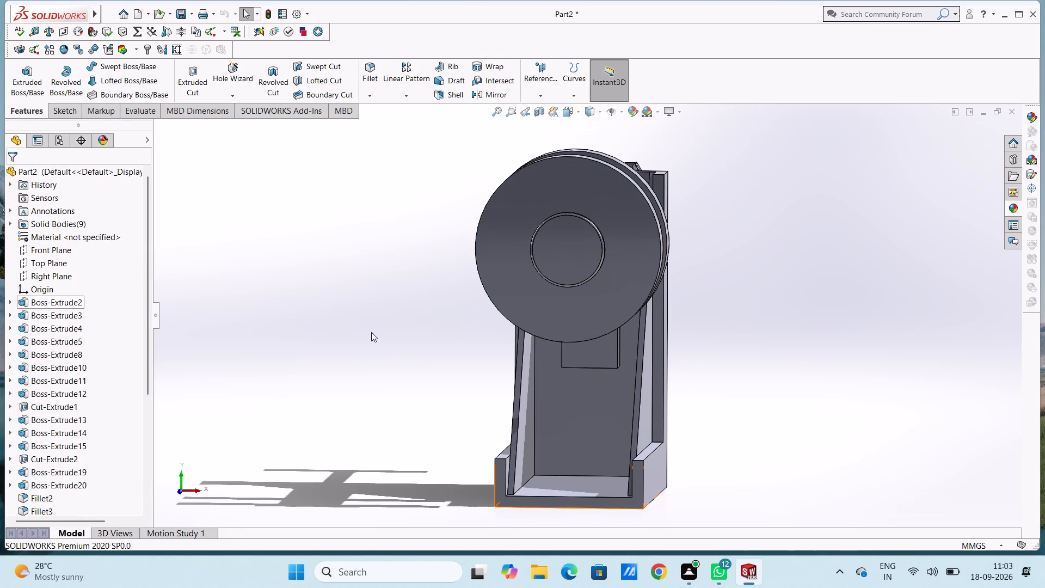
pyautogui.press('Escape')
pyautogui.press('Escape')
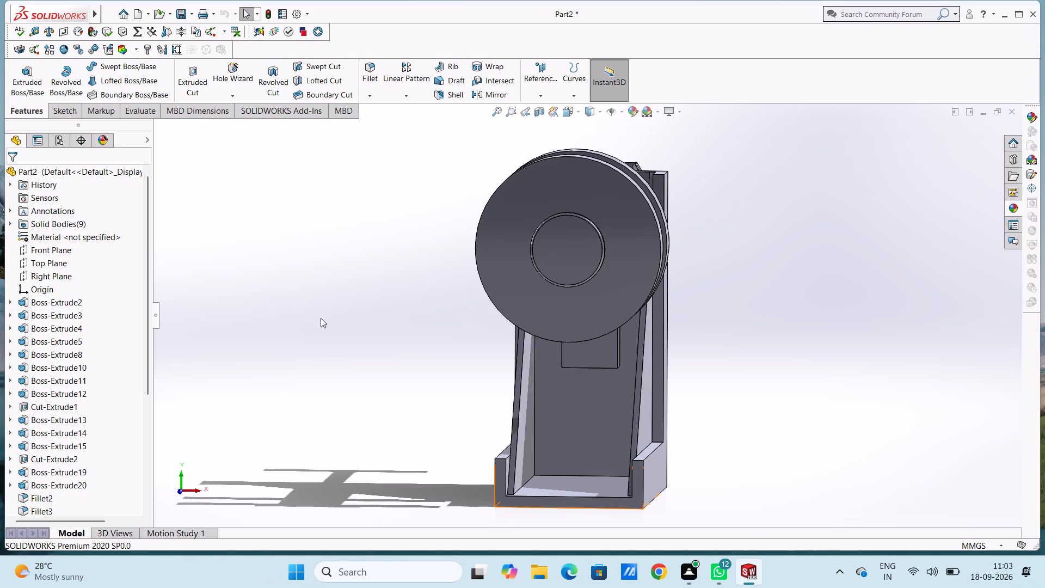
# Sketch a circle of radius 3 mm on the end face of the 10 mm central boss, centred on it.
pyautogui.hotkey('ctrl', '1')
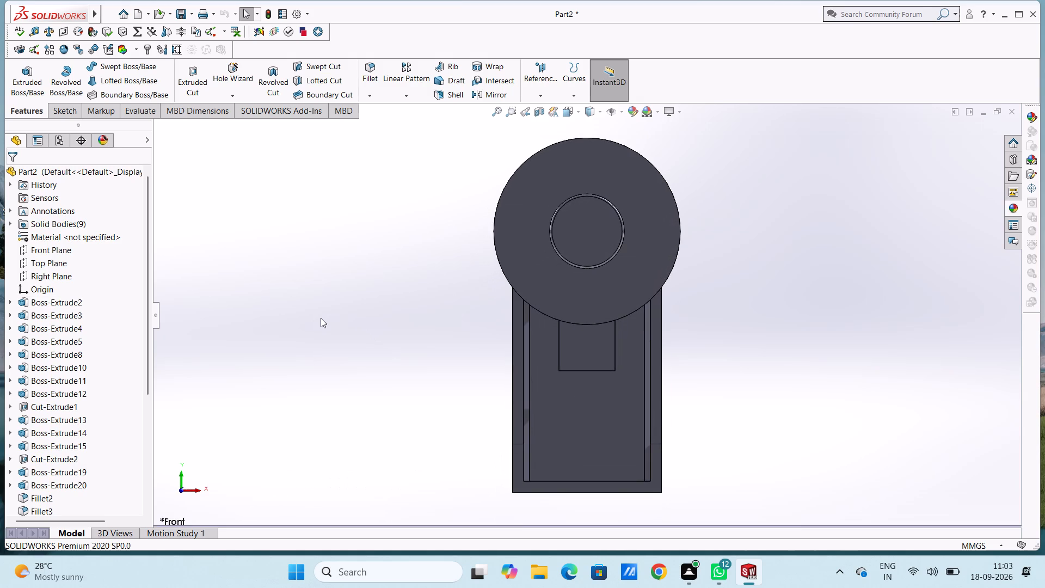
pyautogui.click(586, 228)
pyautogui.click(634, 197)
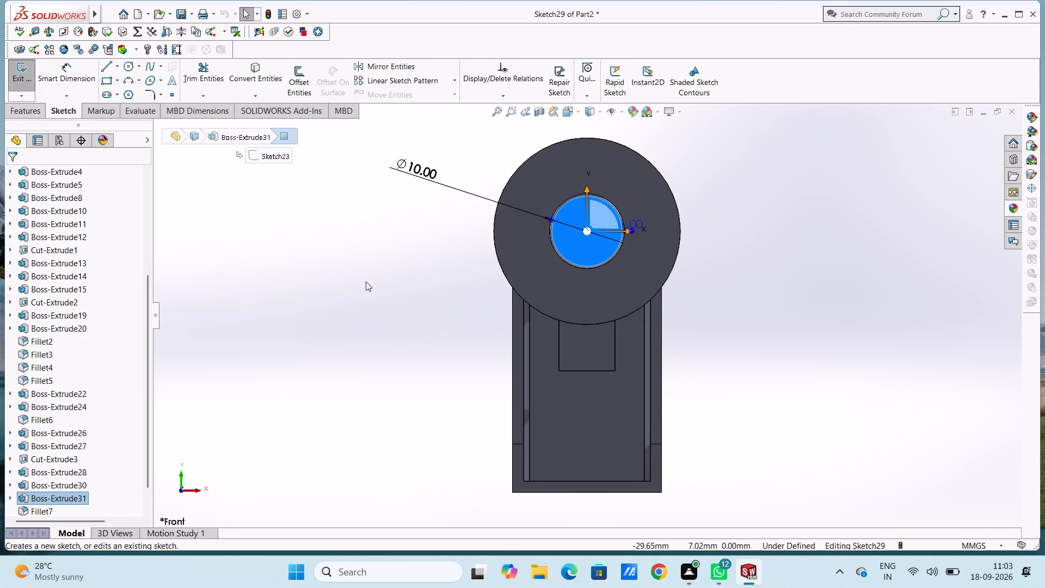
pyautogui.click(366, 281)
pyautogui.click(125, 63)
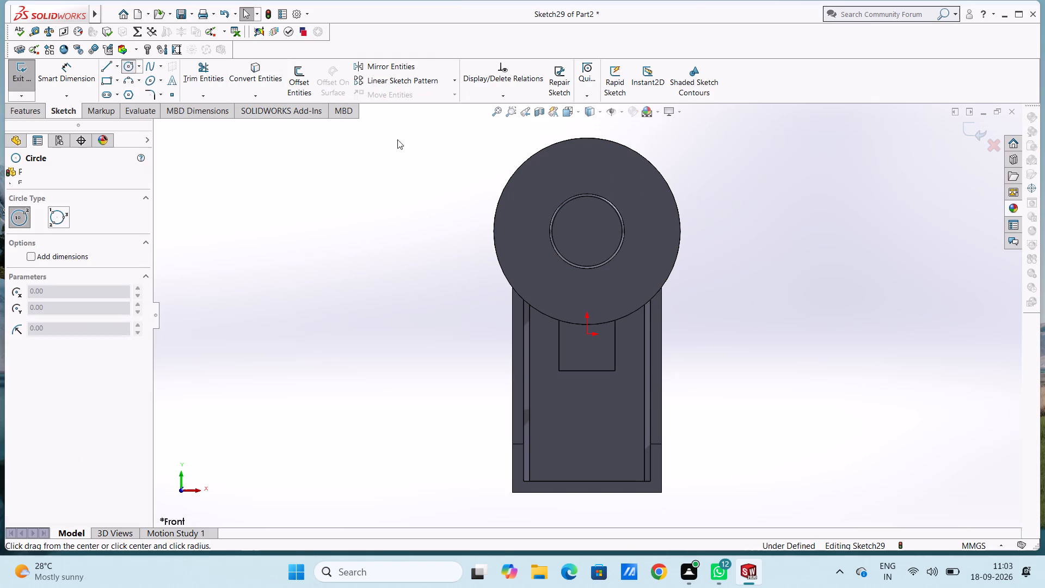
pyautogui.click(588, 233)
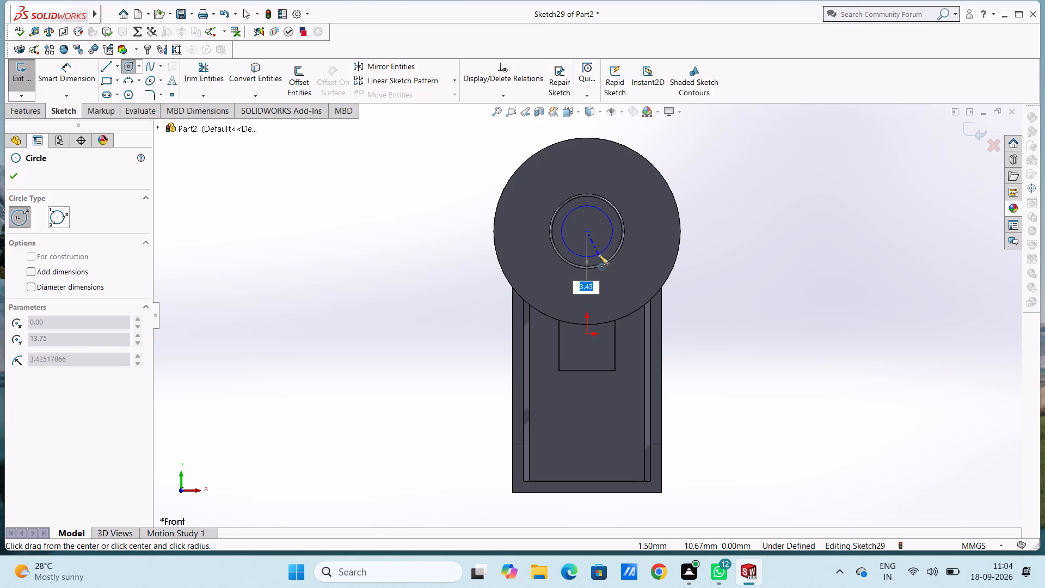
pyautogui.press('3')
pyautogui.press('Return')
pyautogui.press('Escape')
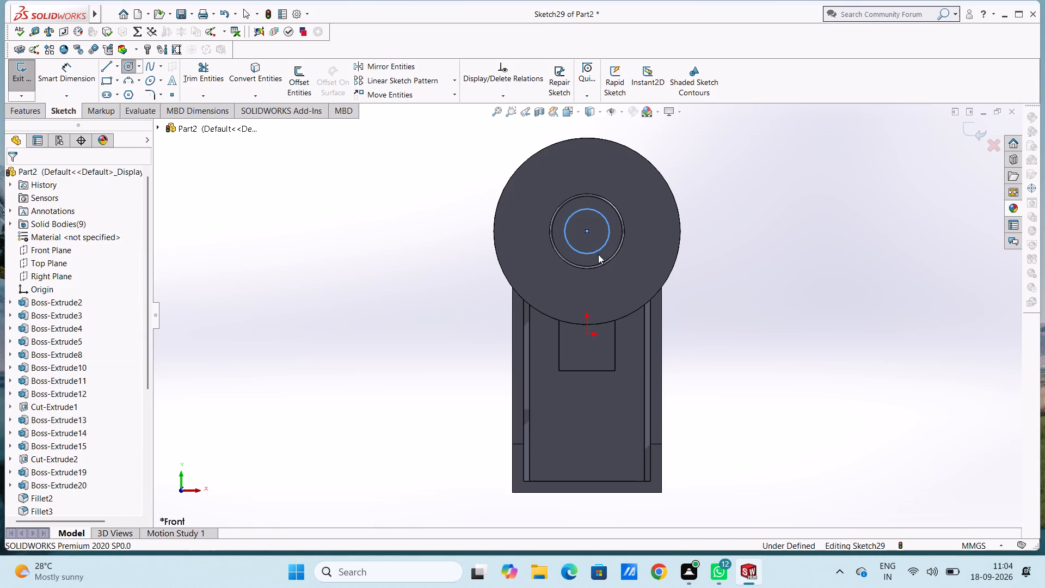
pyautogui.press('Escape')
# Dimension the diameter of the new circle on the central boss's end face.
pyautogui.click(52, 71)
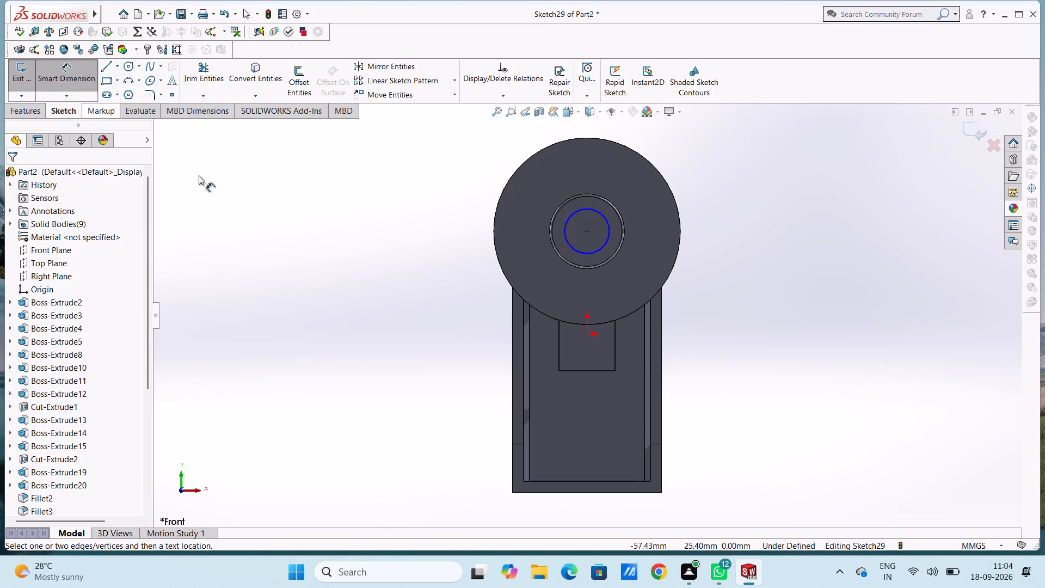
pyautogui.click(581, 253)
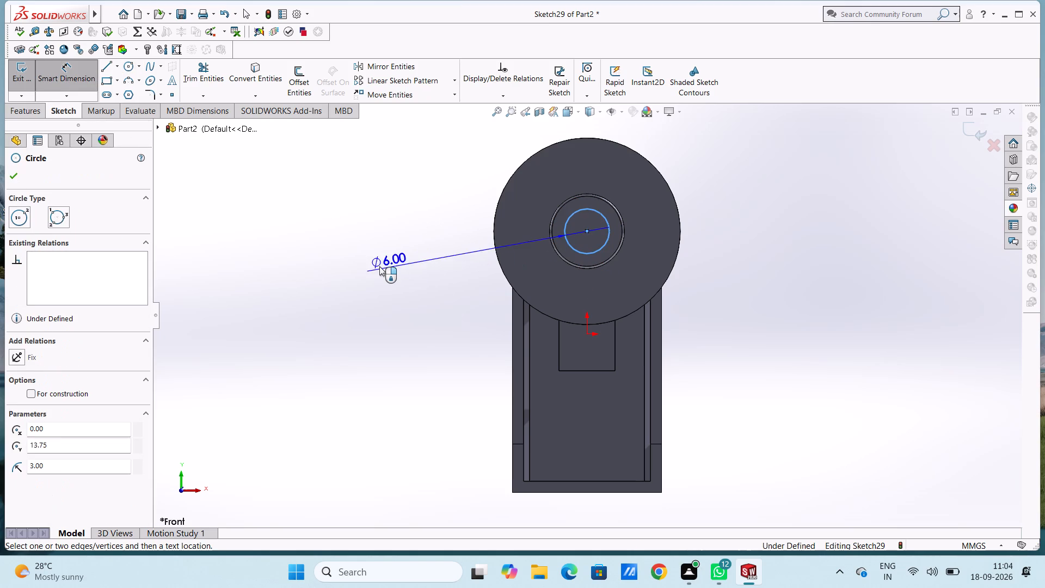
pyautogui.click(373, 264)
pyautogui.click(324, 246)
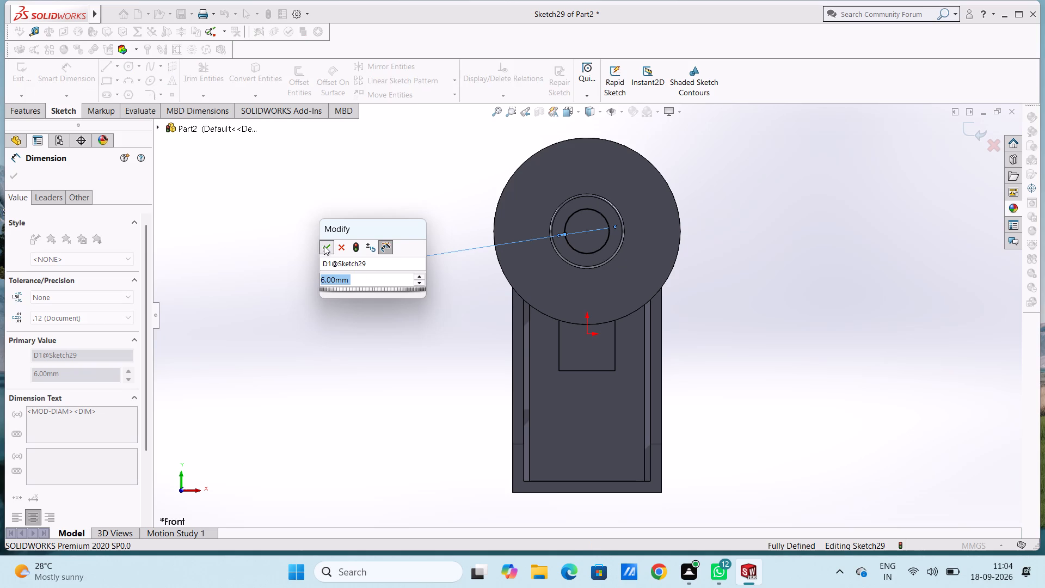
pyautogui.click(312, 227)
pyautogui.press('Escape')
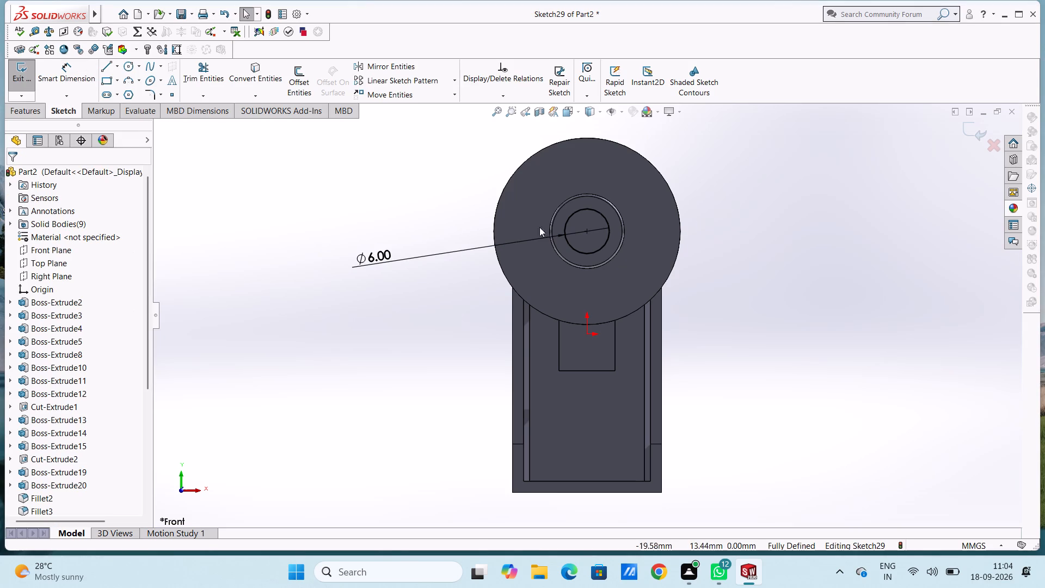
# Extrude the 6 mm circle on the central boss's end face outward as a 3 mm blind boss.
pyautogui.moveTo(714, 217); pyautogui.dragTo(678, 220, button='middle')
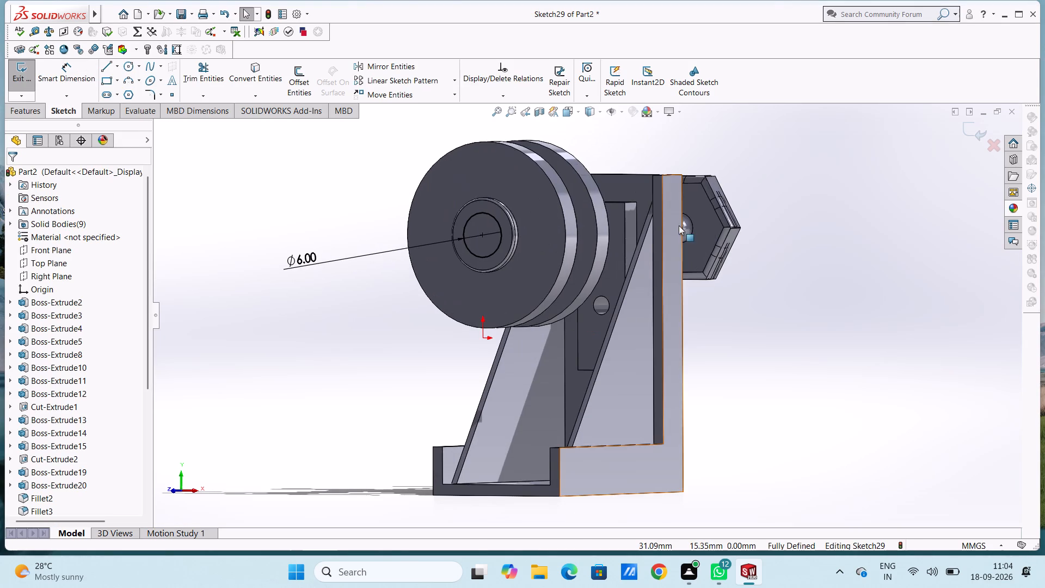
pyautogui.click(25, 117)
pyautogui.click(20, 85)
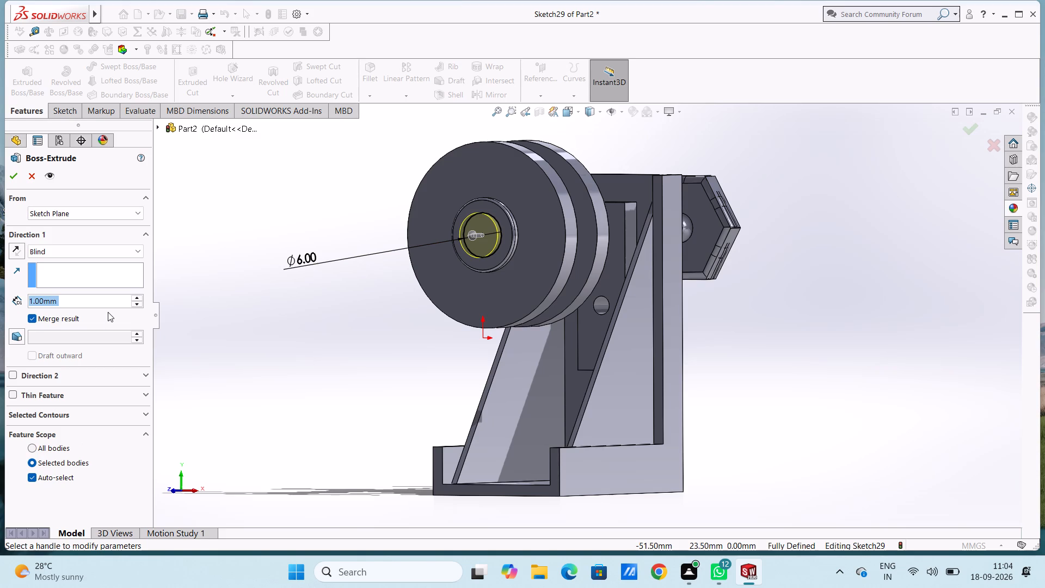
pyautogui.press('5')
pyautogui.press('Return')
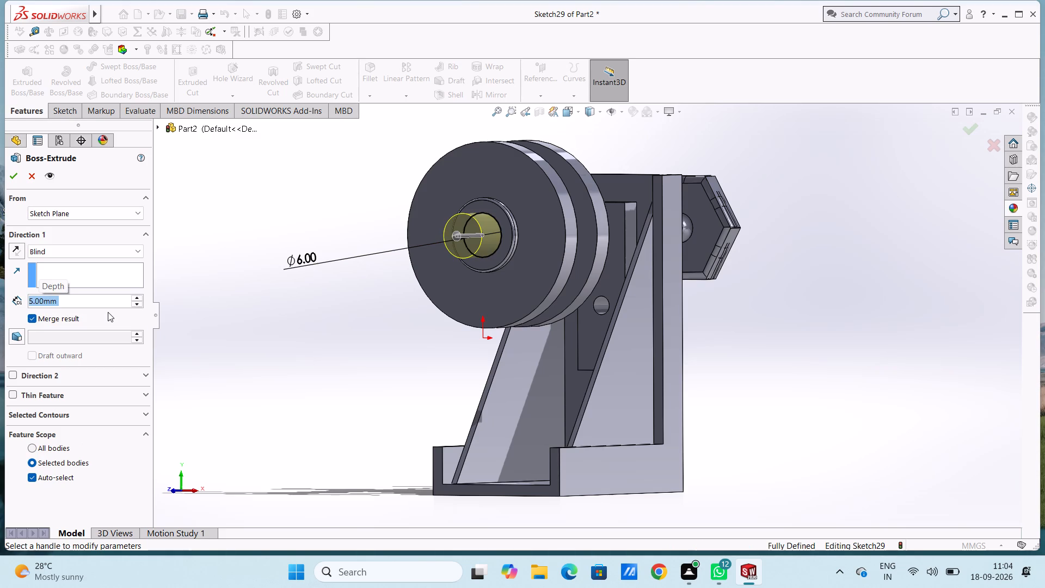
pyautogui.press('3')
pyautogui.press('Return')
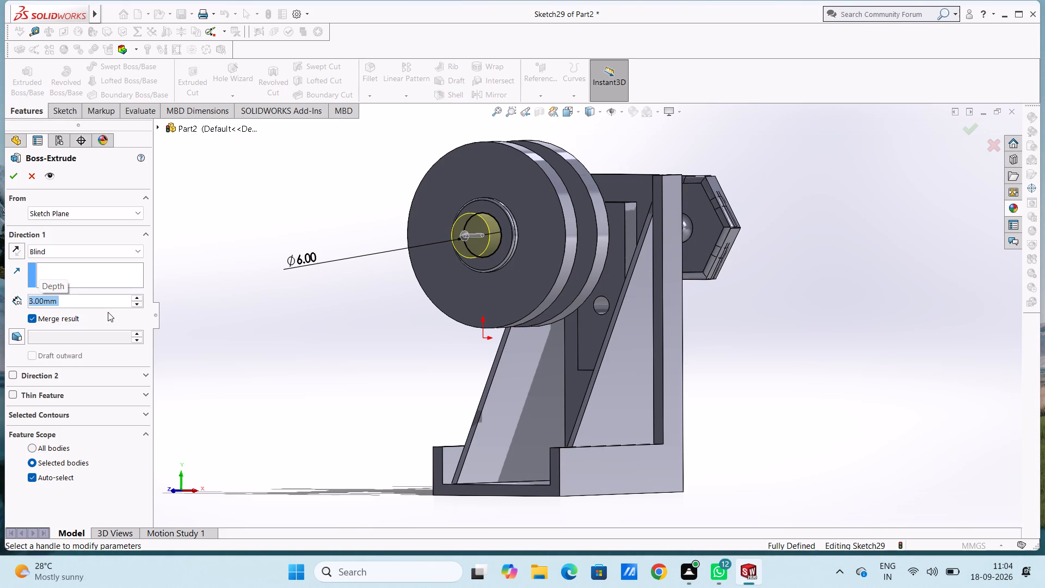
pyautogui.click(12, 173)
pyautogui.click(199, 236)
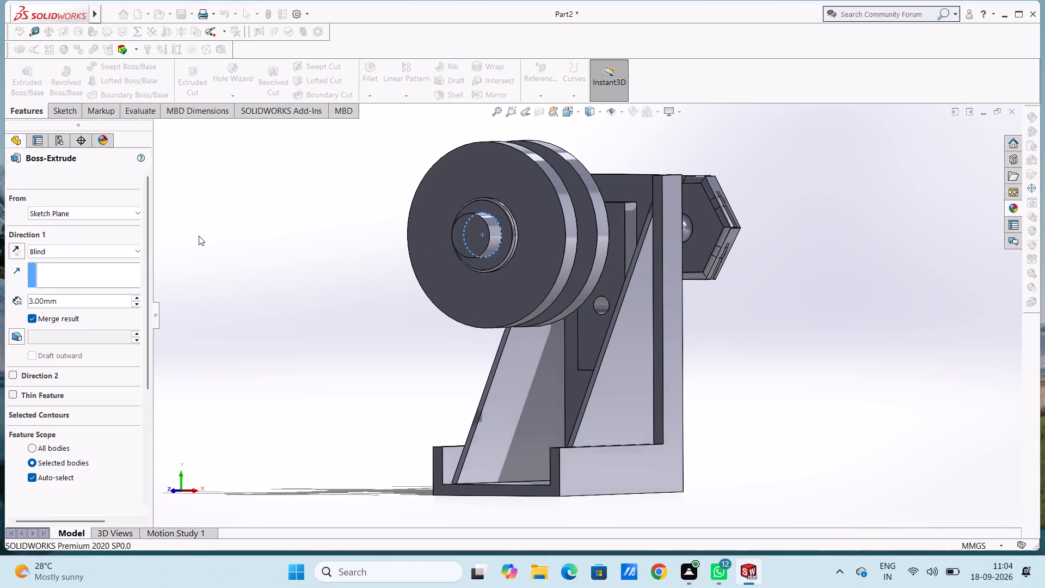
# Examine the round shaft stub on the wheel's central boss and the rest of the assembly from several angles.
pyautogui.moveTo(259, 253); pyautogui.dragTo(278, 302, button='middle')
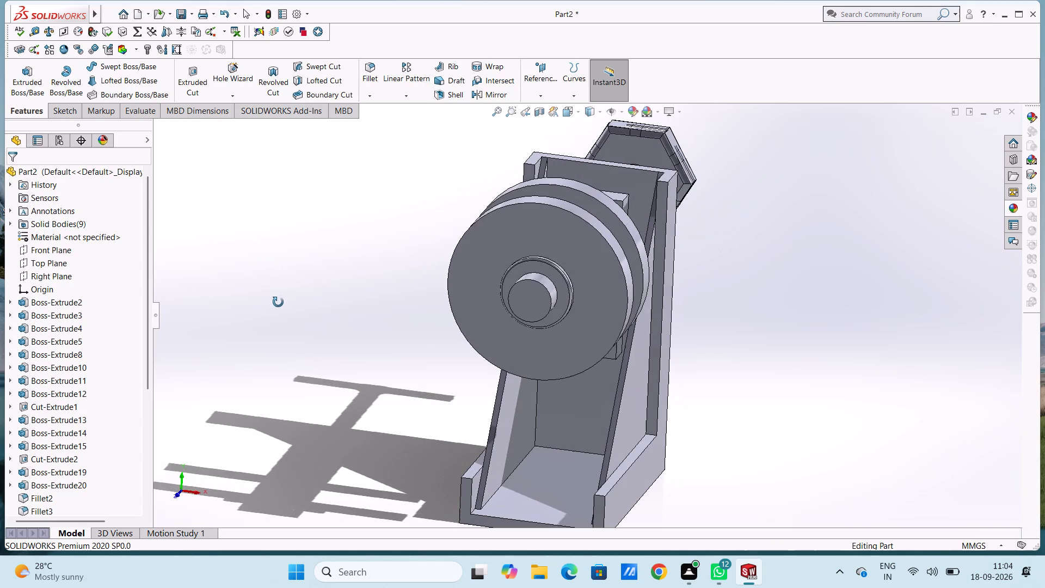
pyautogui.moveTo(278, 302); pyautogui.dragTo(252, 288, button='middle')
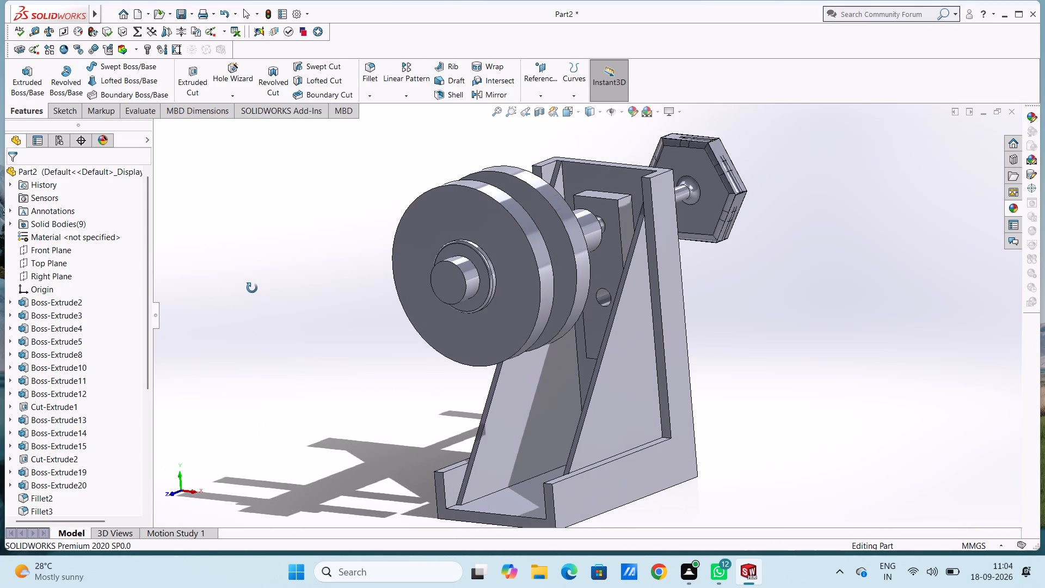
pyautogui.moveTo(252, 288); pyautogui.dragTo(253, 288, button='middle')
pyautogui.scroll(1, 253, 288)
pyautogui.scroll(-1, 446, 183)
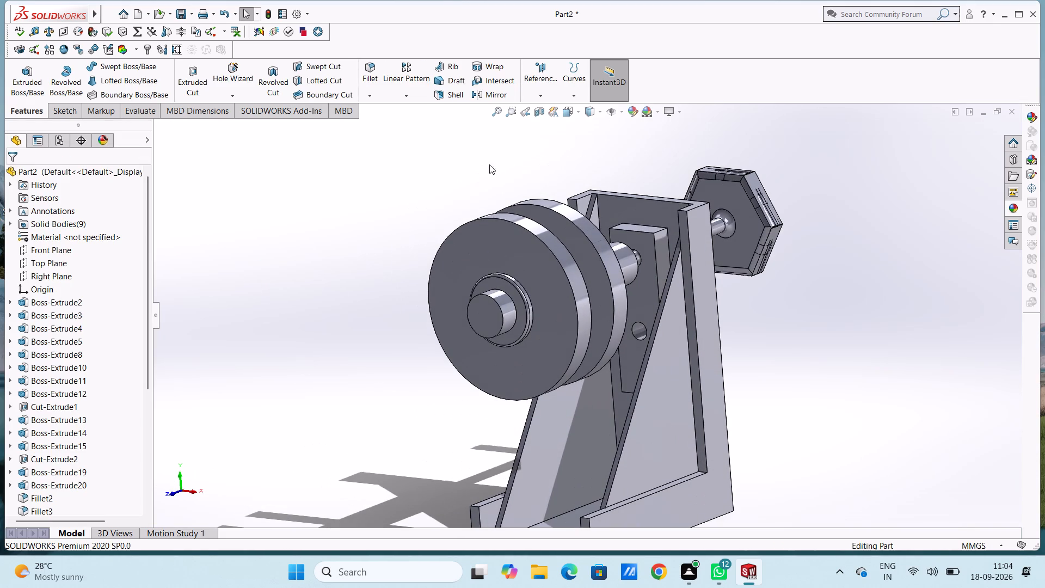
pyautogui.scroll(2, 634, 292)
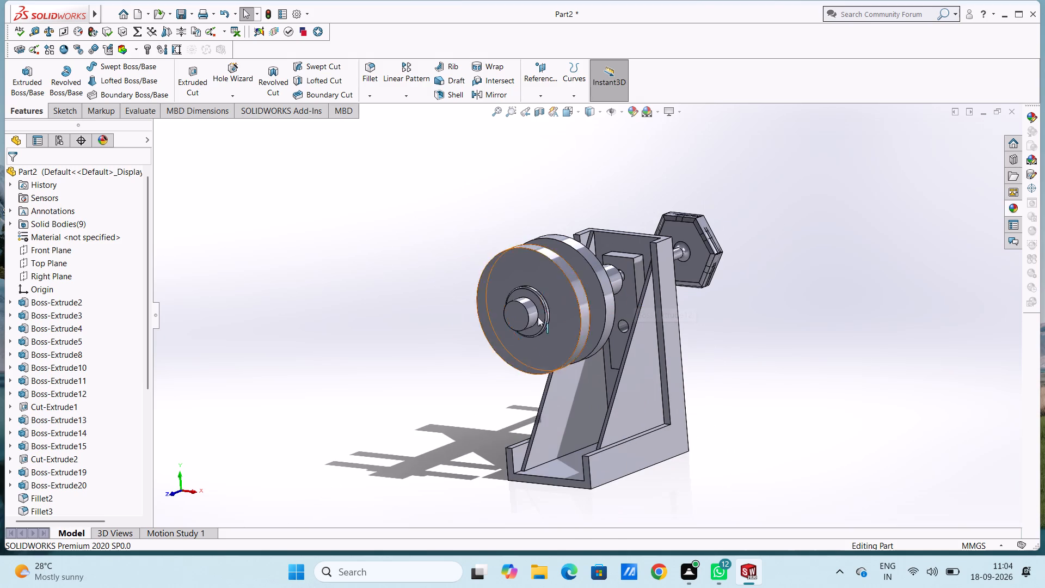
pyautogui.scroll(-1, 711, 268)
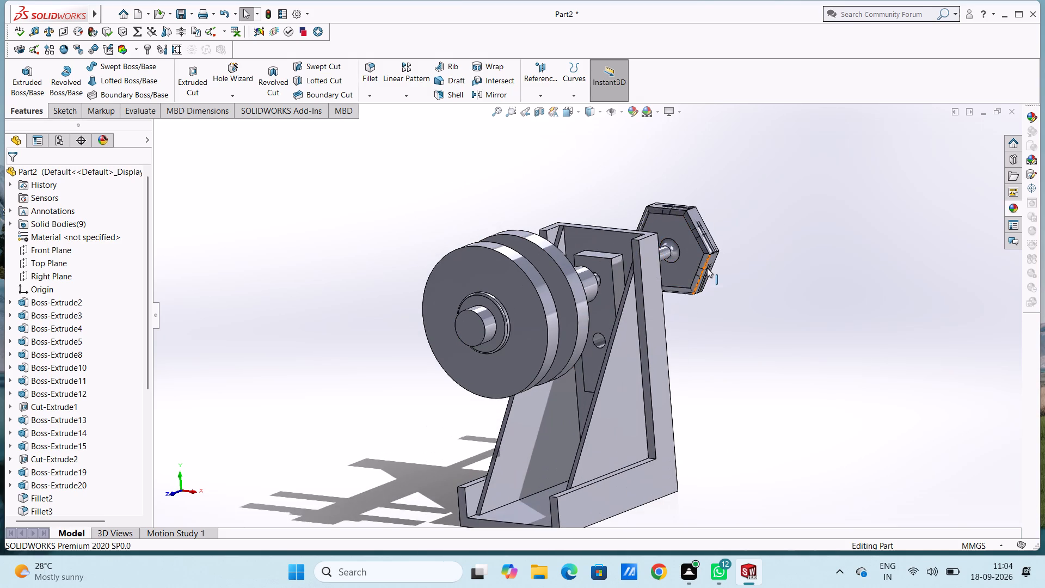
pyautogui.scroll(-2, 707, 272)
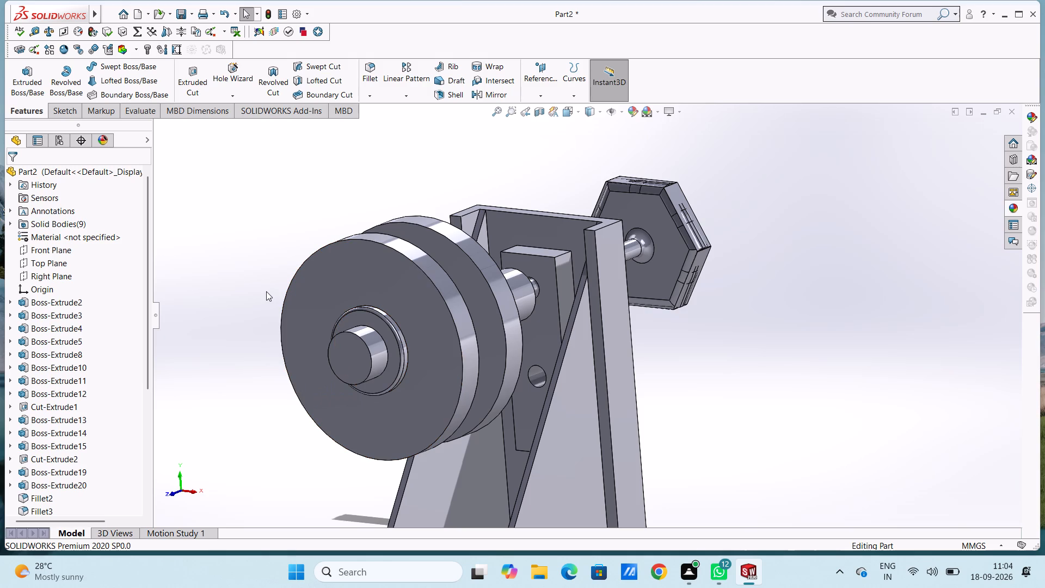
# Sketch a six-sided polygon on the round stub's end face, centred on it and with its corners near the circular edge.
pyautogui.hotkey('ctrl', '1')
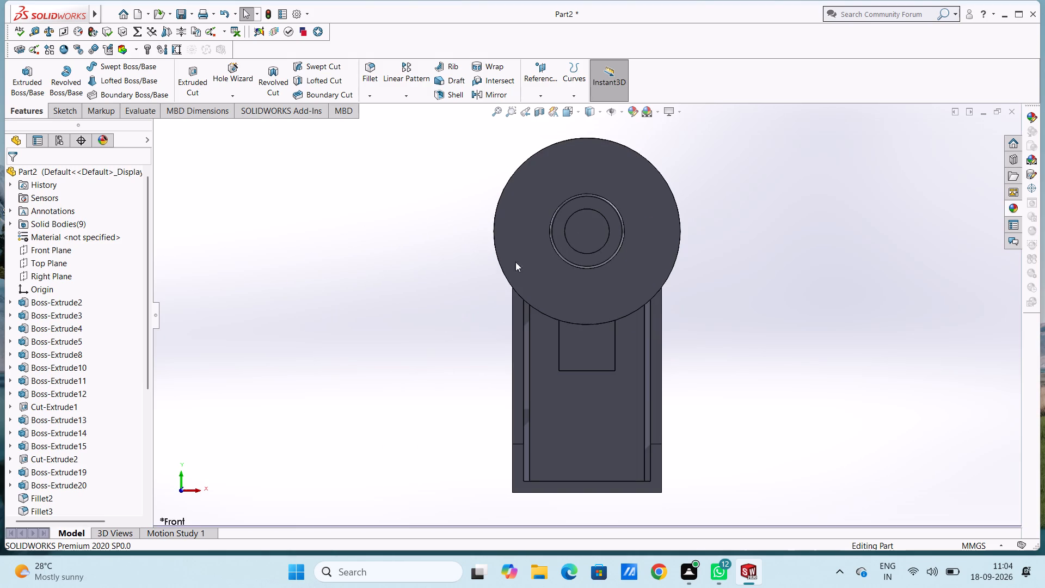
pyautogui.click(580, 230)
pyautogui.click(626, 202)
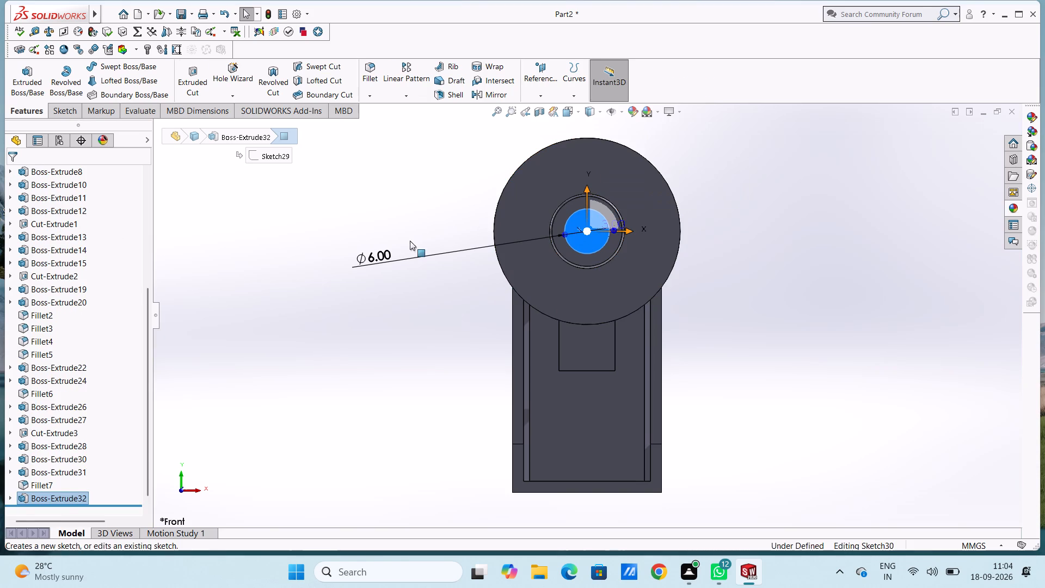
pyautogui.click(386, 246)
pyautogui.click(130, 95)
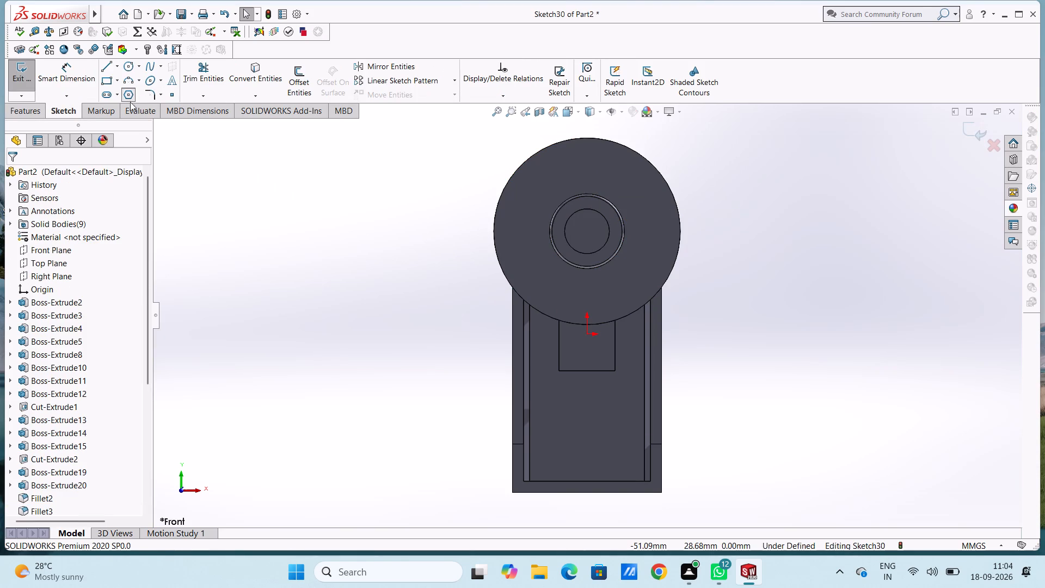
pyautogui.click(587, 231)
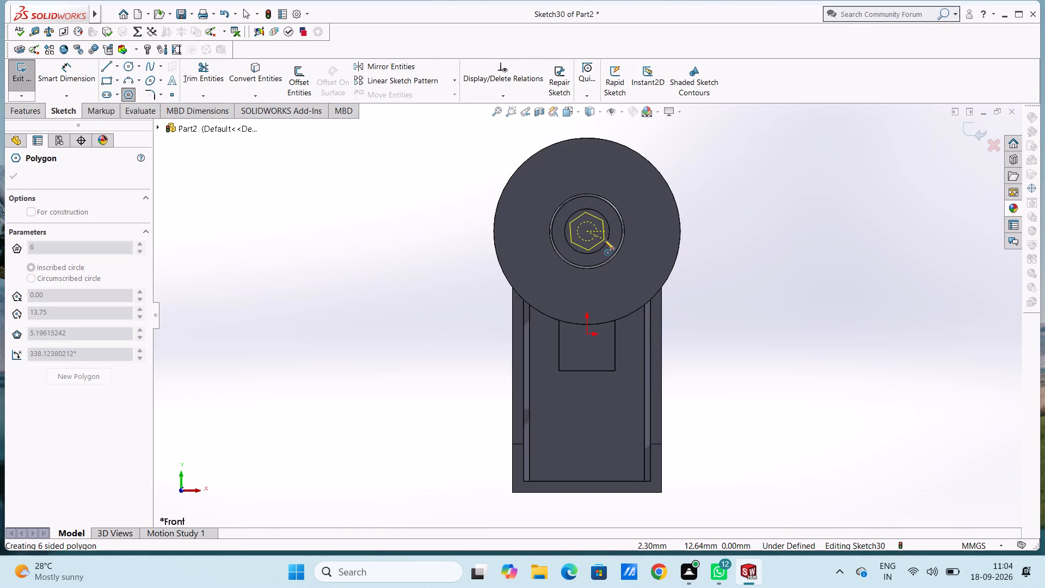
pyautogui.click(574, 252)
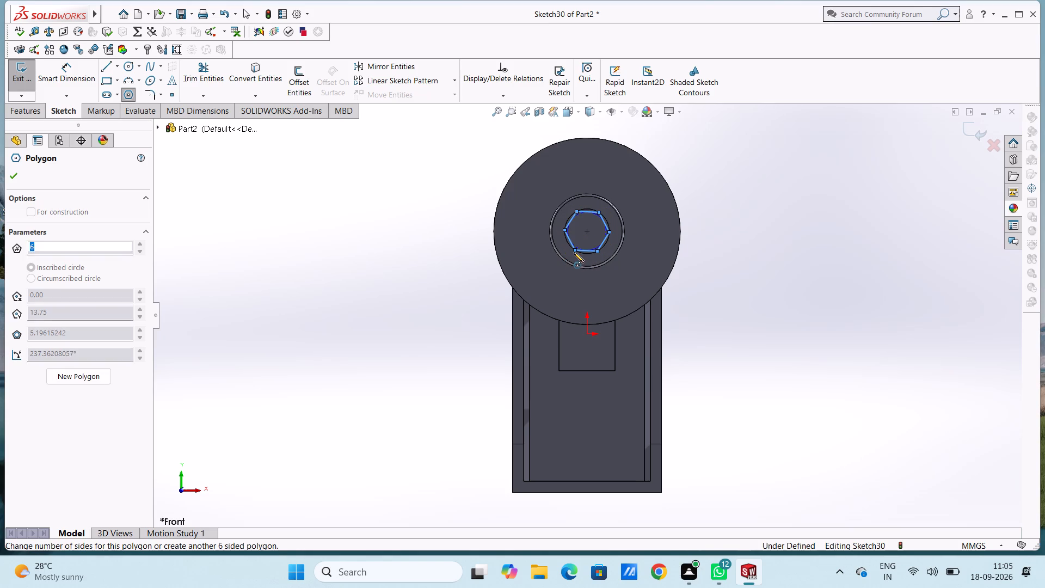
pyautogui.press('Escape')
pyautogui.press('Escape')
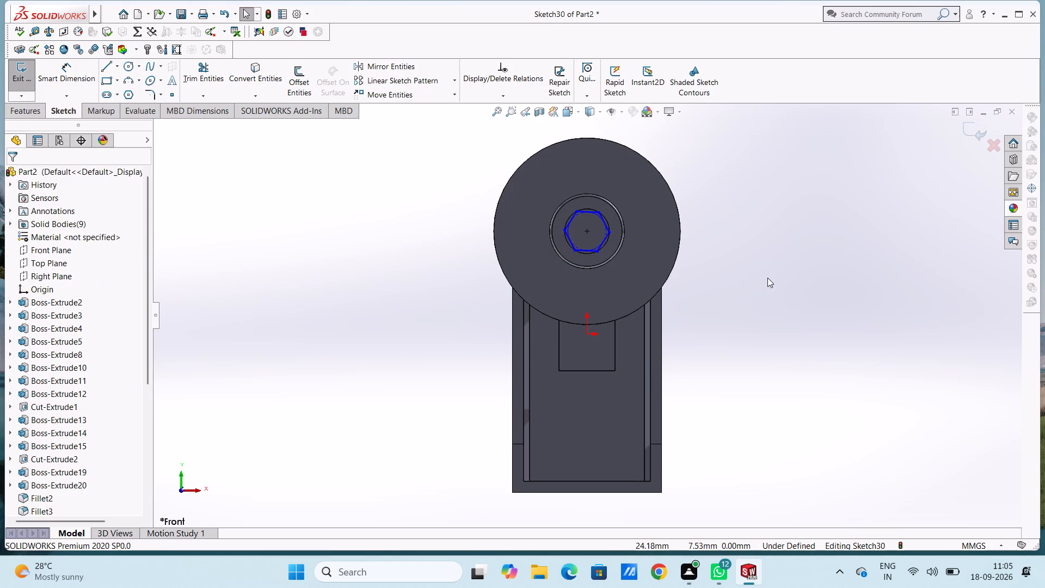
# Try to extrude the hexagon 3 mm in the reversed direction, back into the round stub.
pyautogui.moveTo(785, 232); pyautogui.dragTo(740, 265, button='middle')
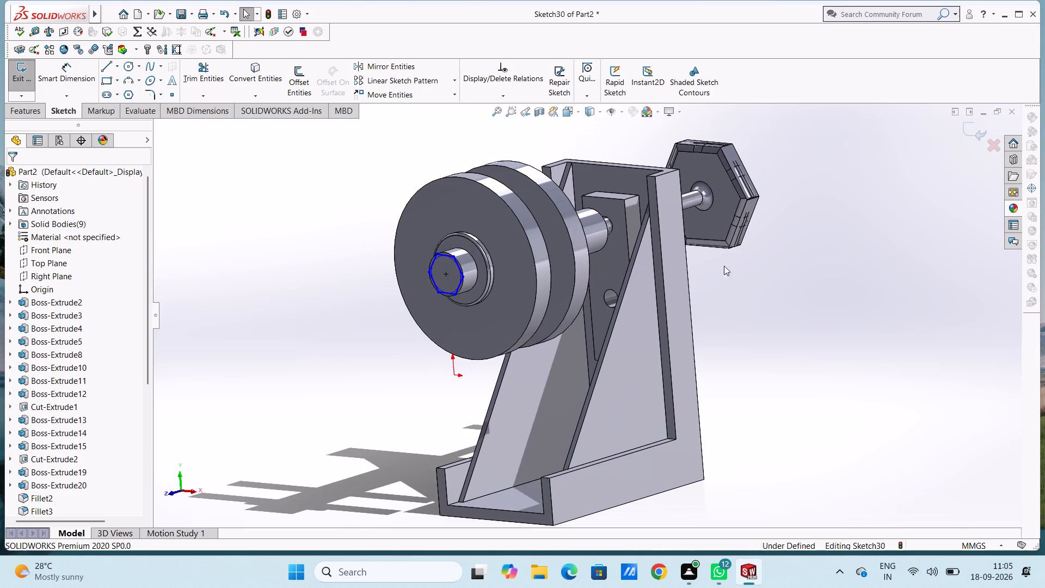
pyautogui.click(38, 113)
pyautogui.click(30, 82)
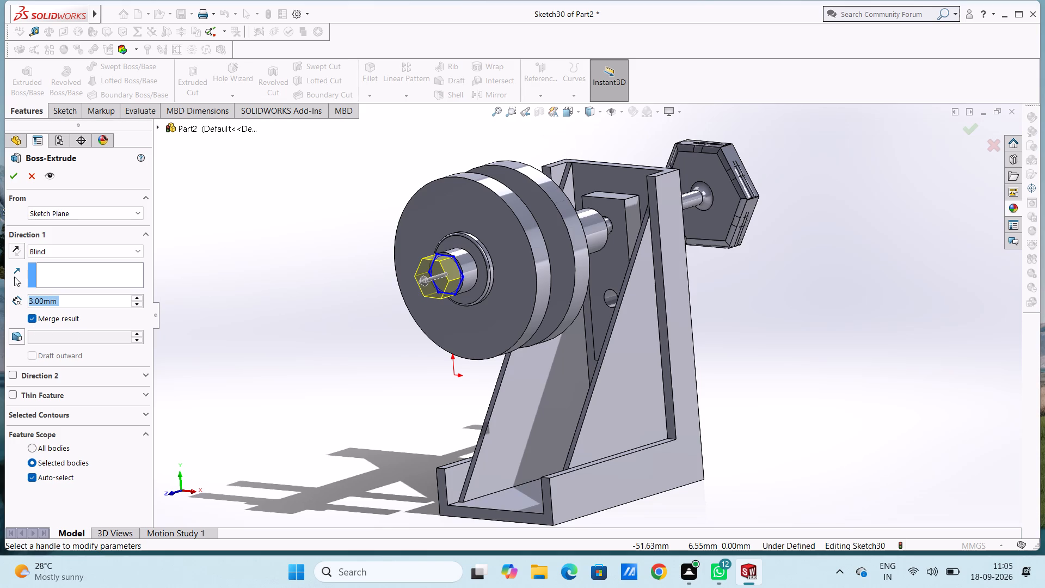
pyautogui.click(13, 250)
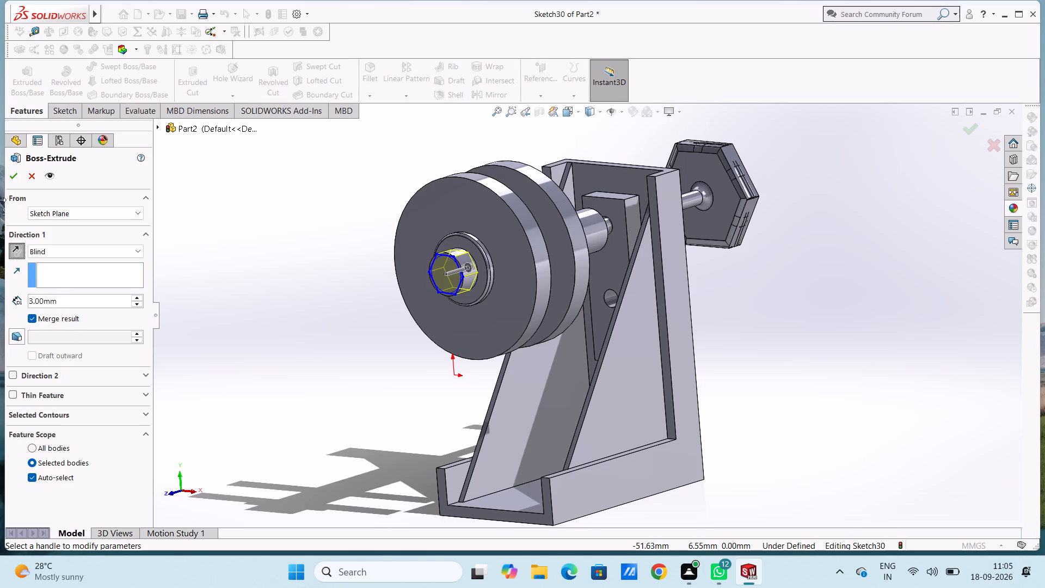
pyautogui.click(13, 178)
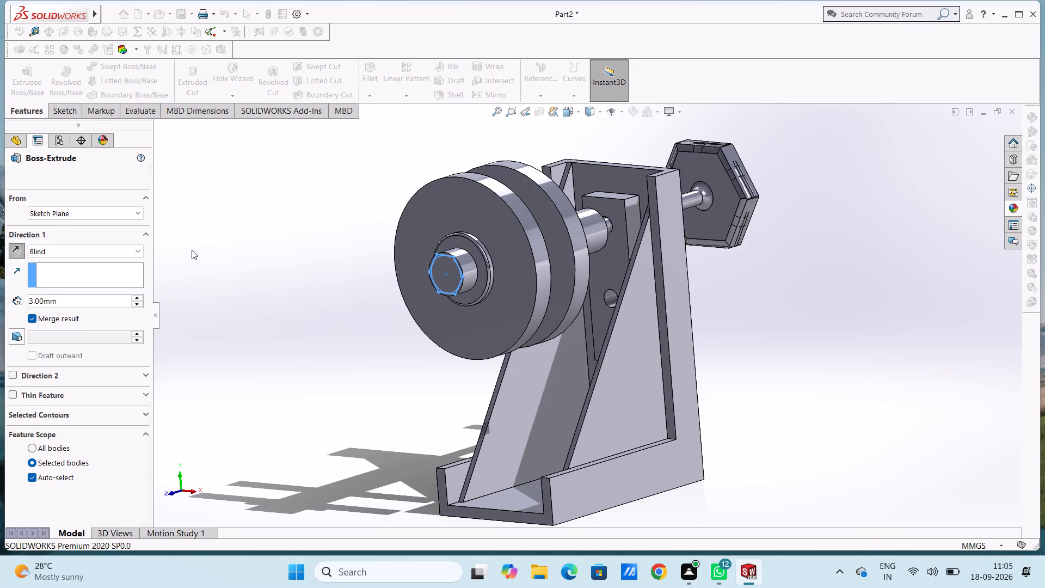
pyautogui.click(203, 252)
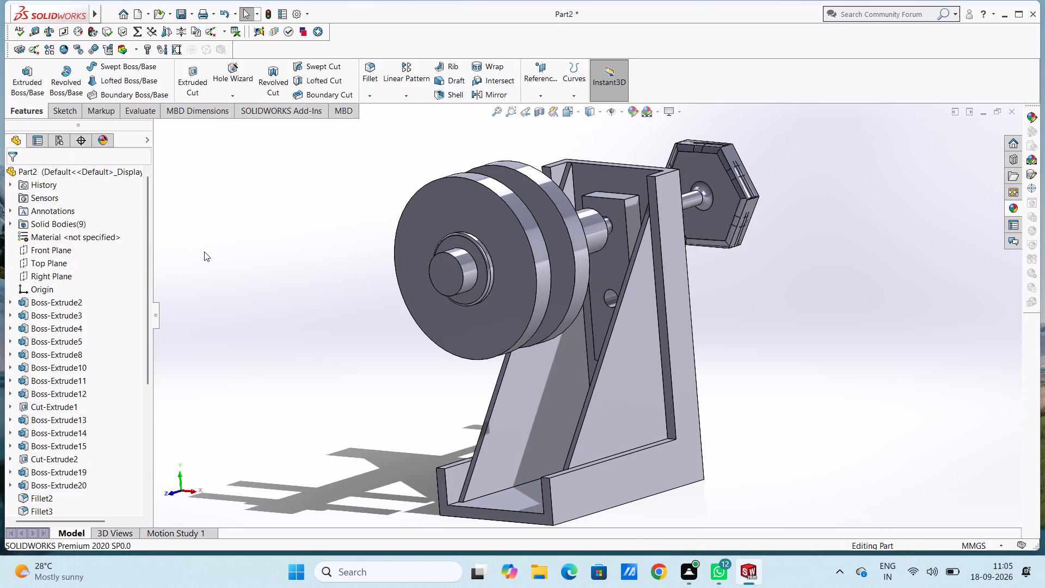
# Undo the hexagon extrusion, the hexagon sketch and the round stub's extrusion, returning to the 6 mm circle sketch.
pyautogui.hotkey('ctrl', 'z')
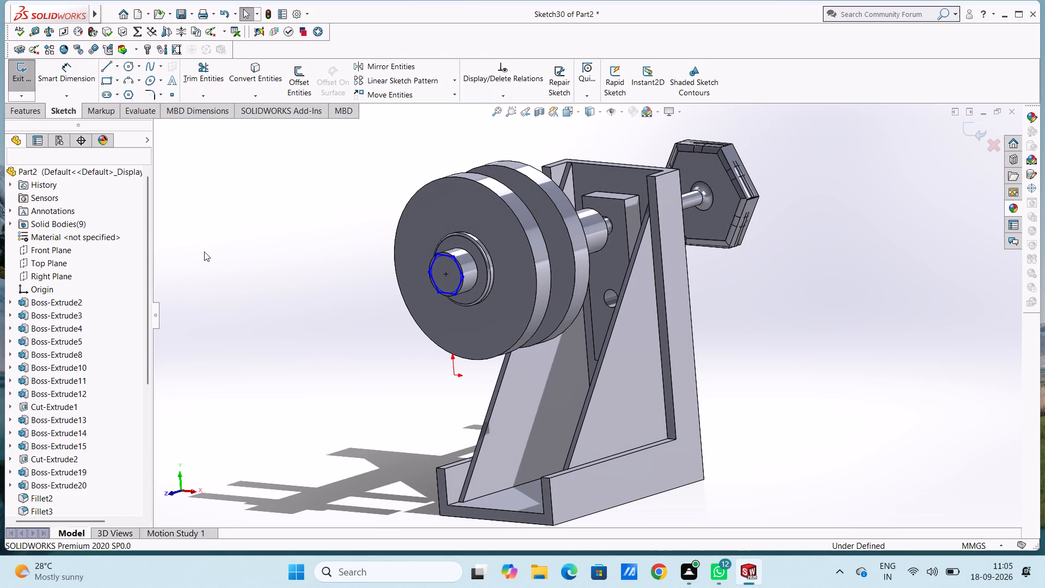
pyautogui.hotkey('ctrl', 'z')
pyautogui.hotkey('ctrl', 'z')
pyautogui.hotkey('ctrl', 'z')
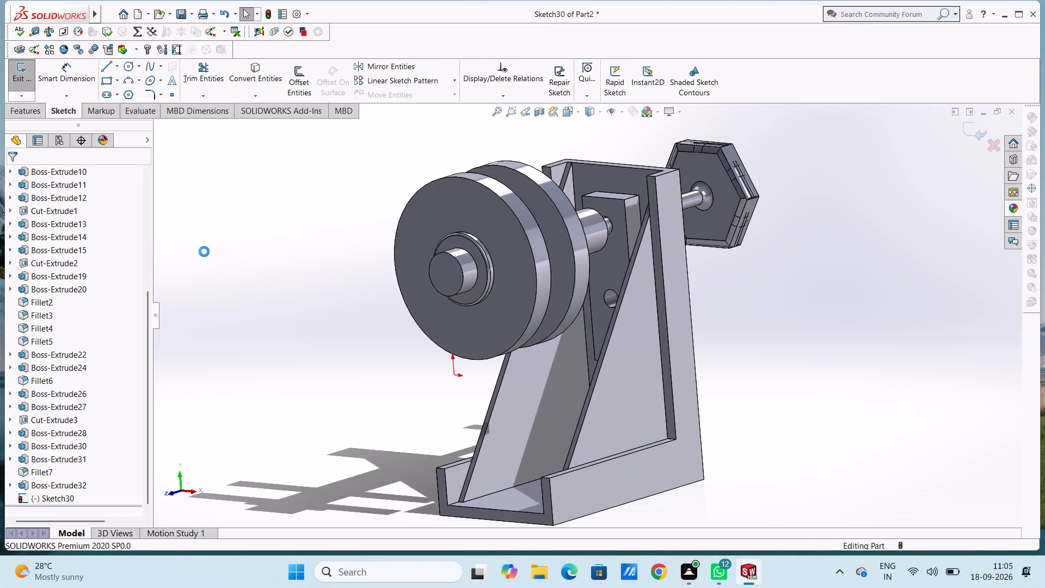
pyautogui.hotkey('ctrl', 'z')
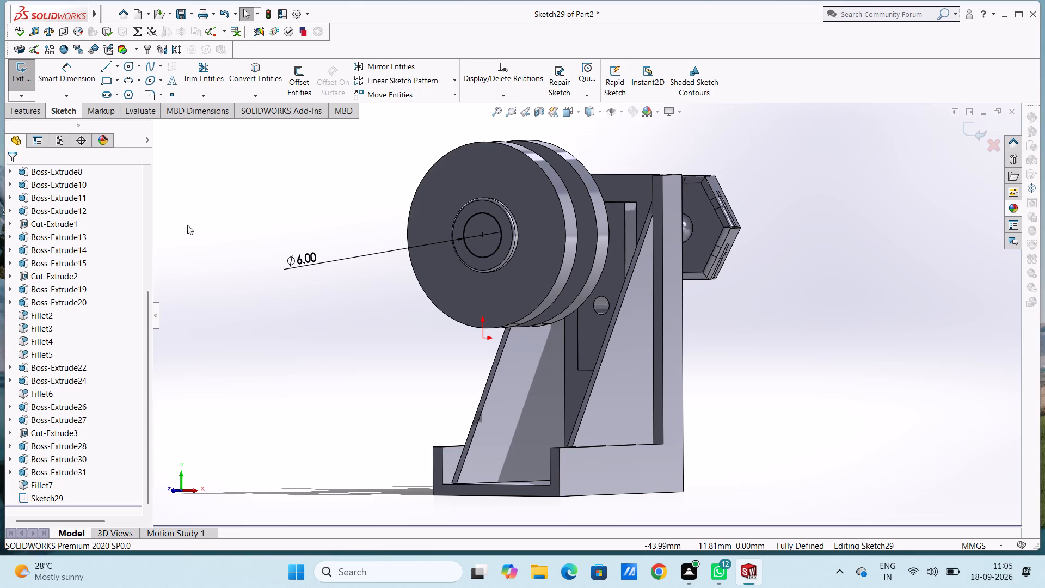
# Sketch a six-sided polygon inside the 6 mm circle, sharing its centre and with its corners near the circle.
pyautogui.hotkey('ctrl', '1')
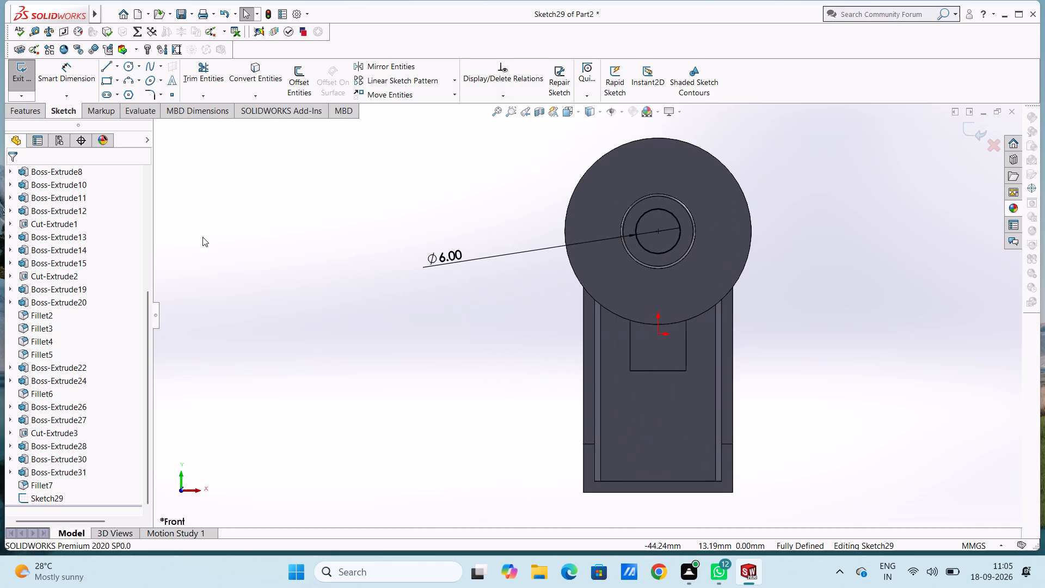
pyautogui.click(125, 97)
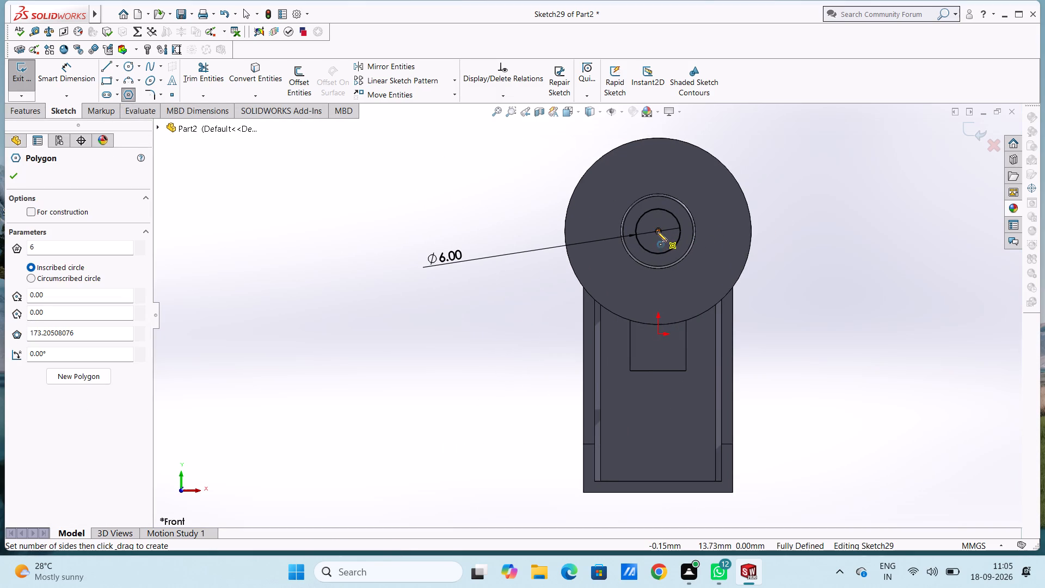
pyautogui.click(657, 231)
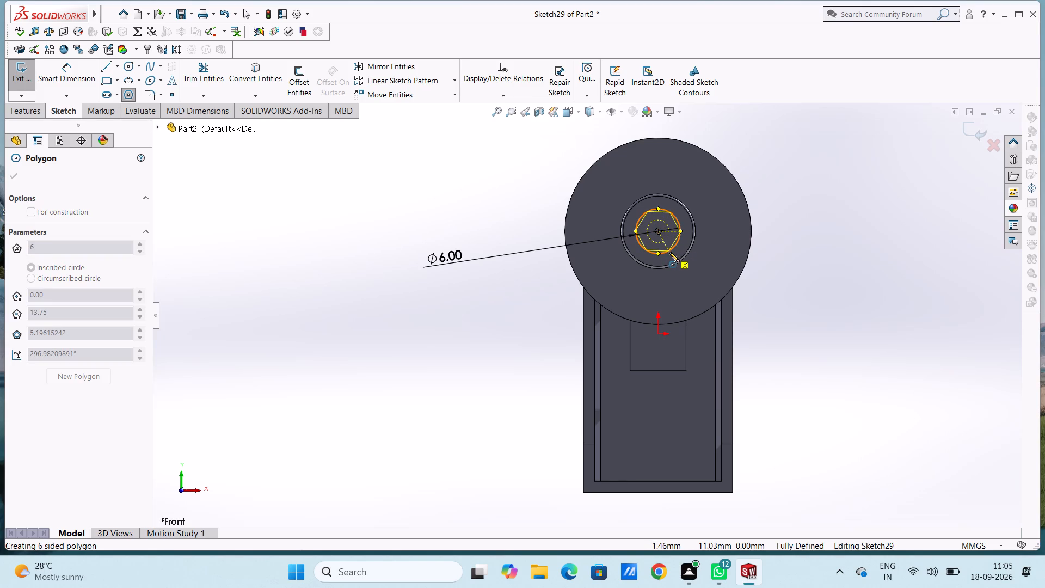
pyautogui.click(669, 252)
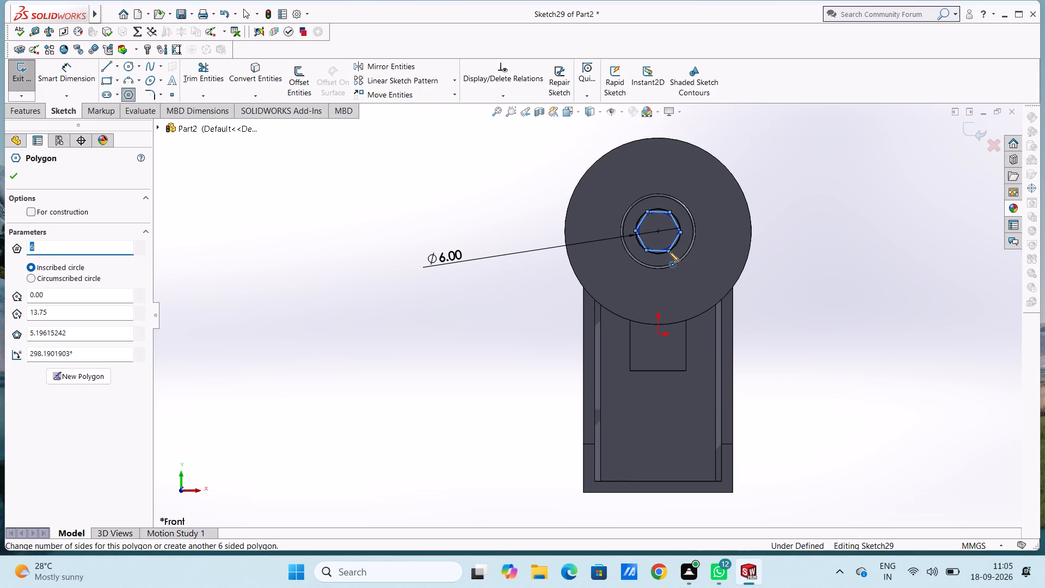
pyautogui.press('Escape')
pyautogui.press('Escape')
# Extrude only the hexagonal region of the sketch 3 mm outward from the central boss's end face.
pyautogui.moveTo(820, 248); pyautogui.dragTo(797, 282, button='middle')
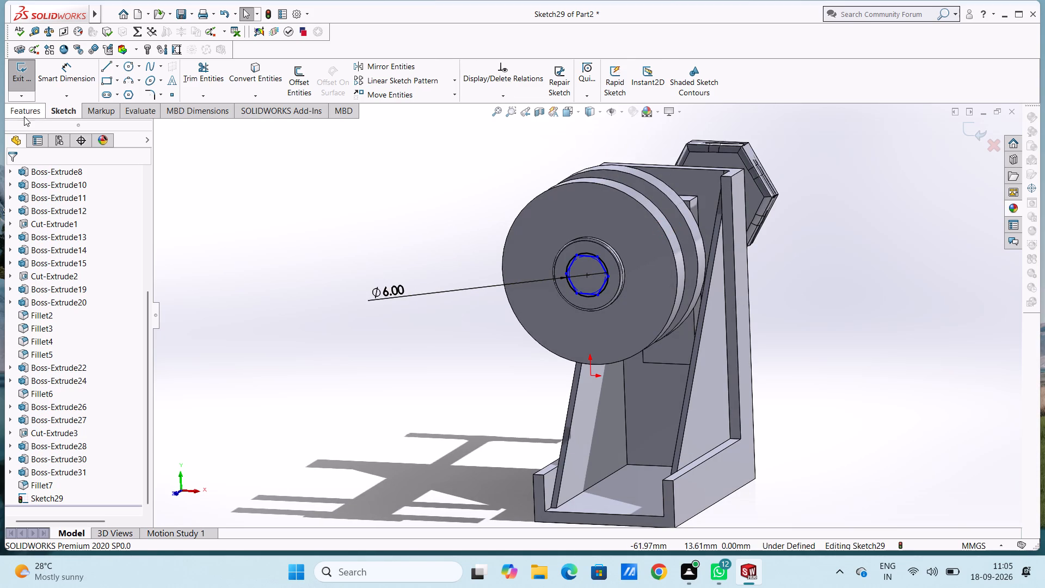
pyautogui.click(24, 117)
pyautogui.click(23, 81)
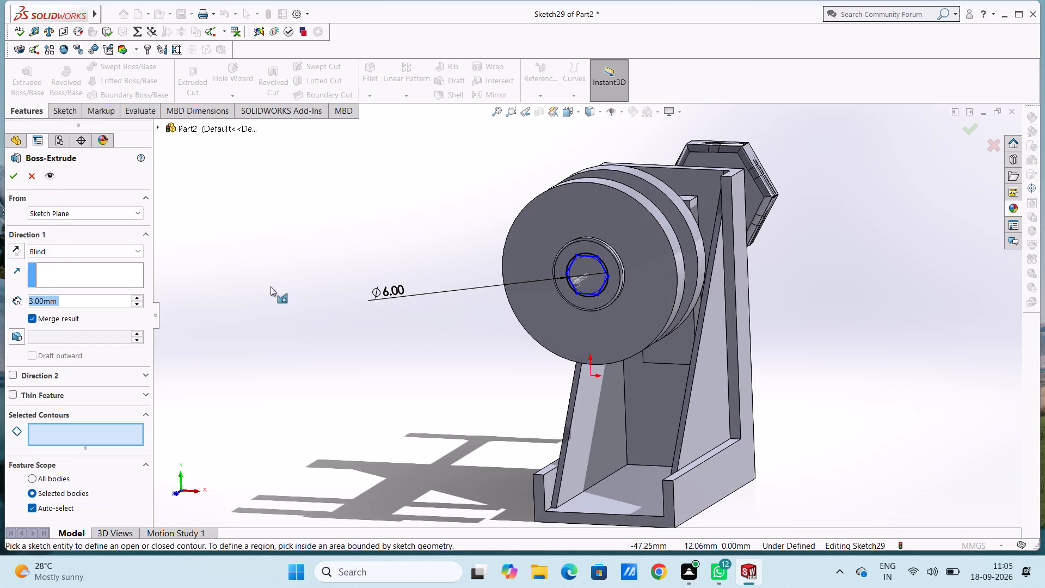
pyautogui.click(582, 268)
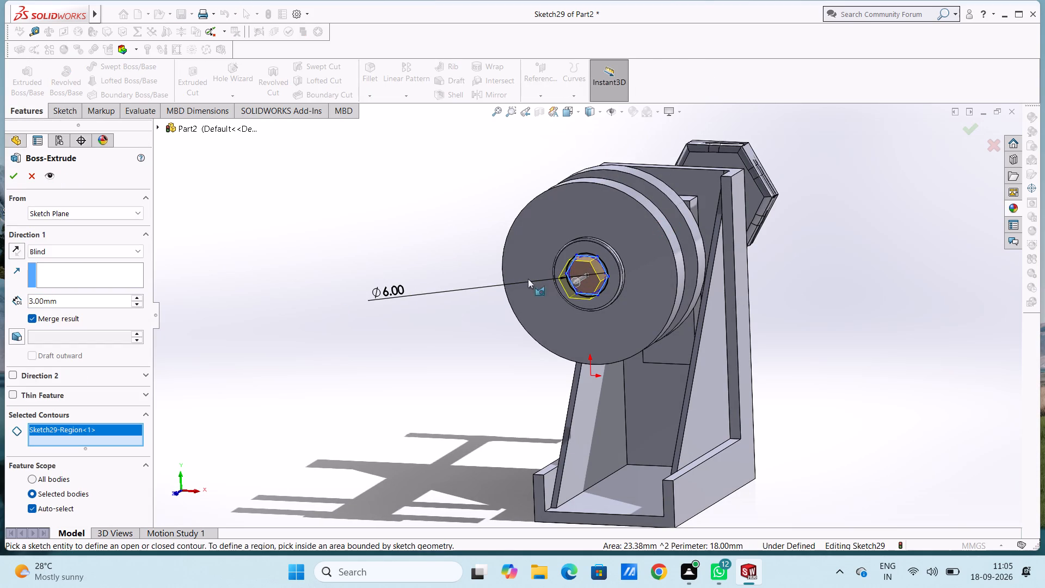
pyautogui.click(13, 176)
pyautogui.click(445, 233)
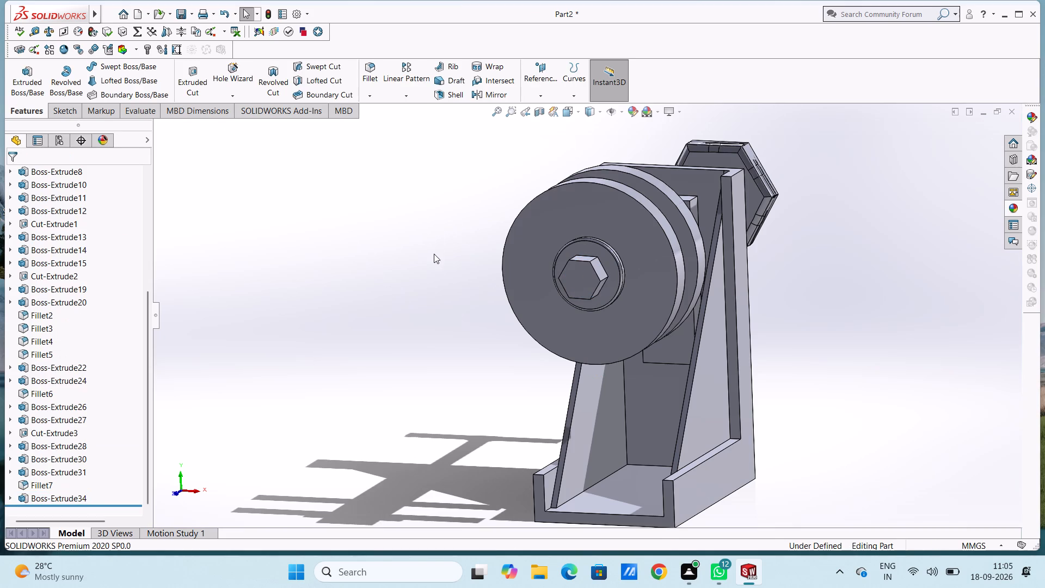
pyautogui.moveTo(439, 258); pyautogui.dragTo(390, 266, button='middle')
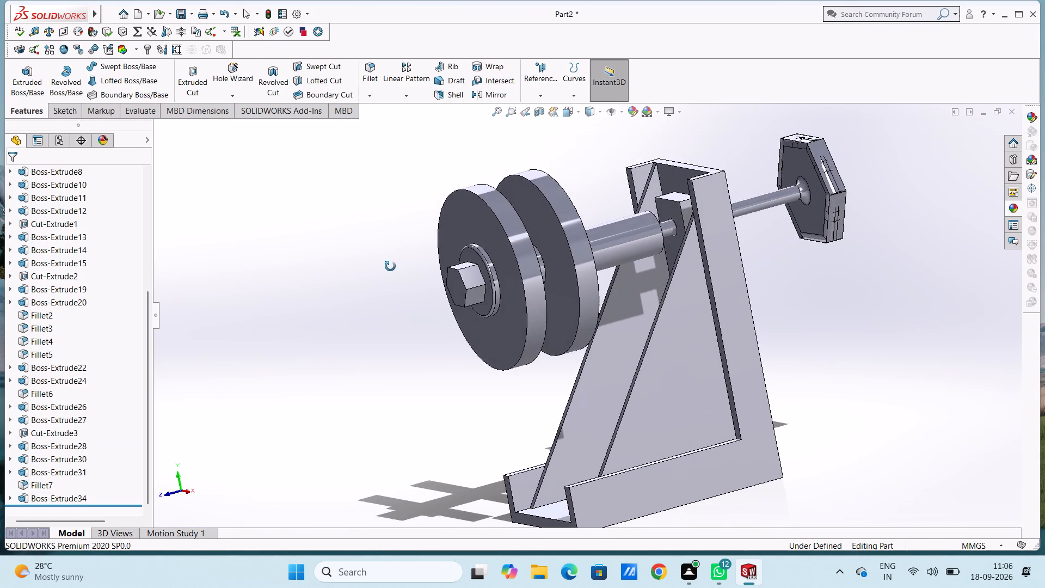
pyautogui.moveTo(390, 266); pyautogui.dragTo(420, 266, button='middle')
pyautogui.scroll(-4, 533, 302)
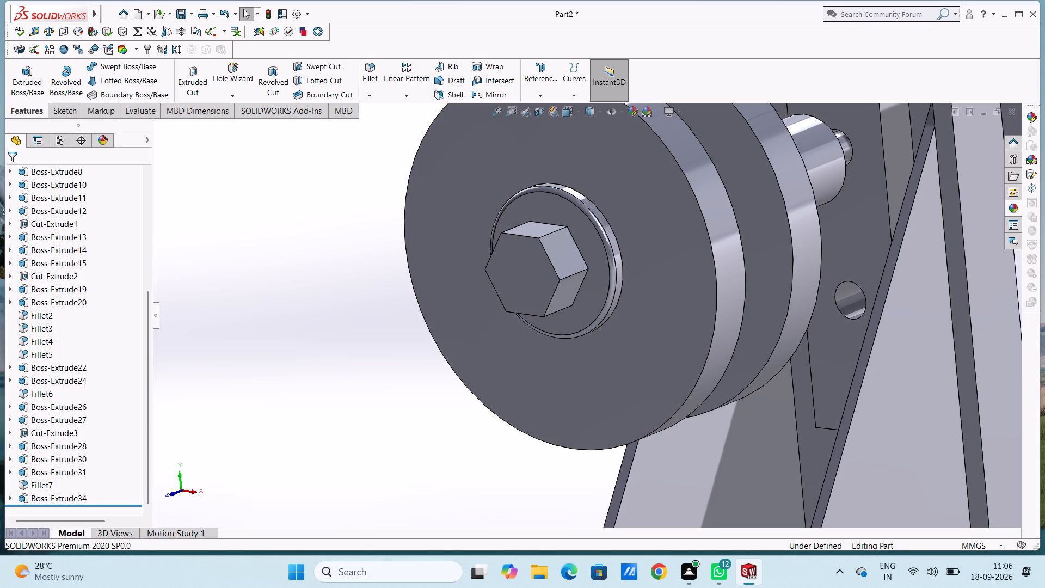
# Sketch a circle of about 2.5 mm radius centred on the bolt head's outer hexagonal face, reaching close to its edges.
pyautogui.click(523, 274)
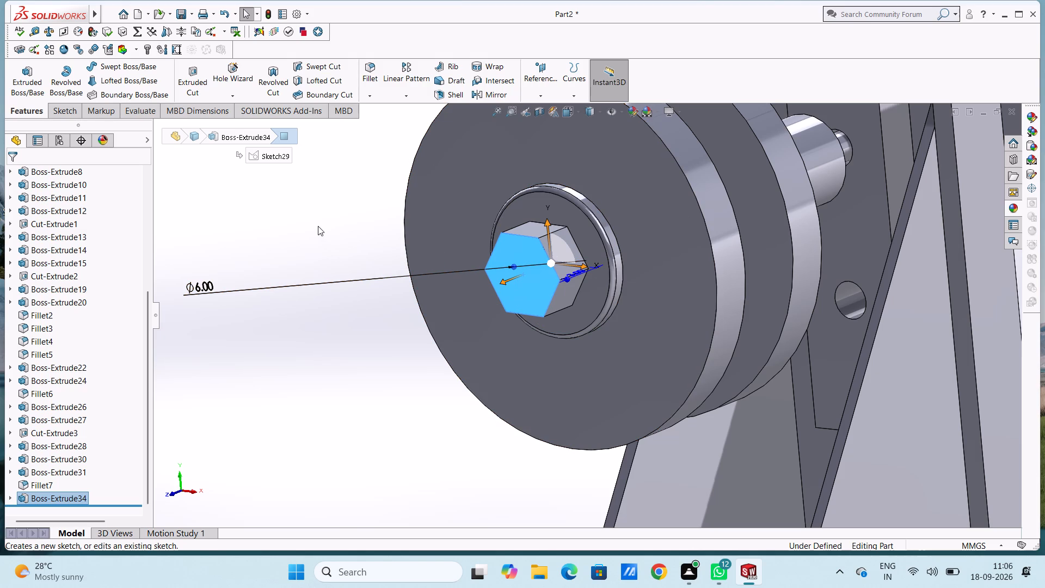
pyautogui.click(517, 249)
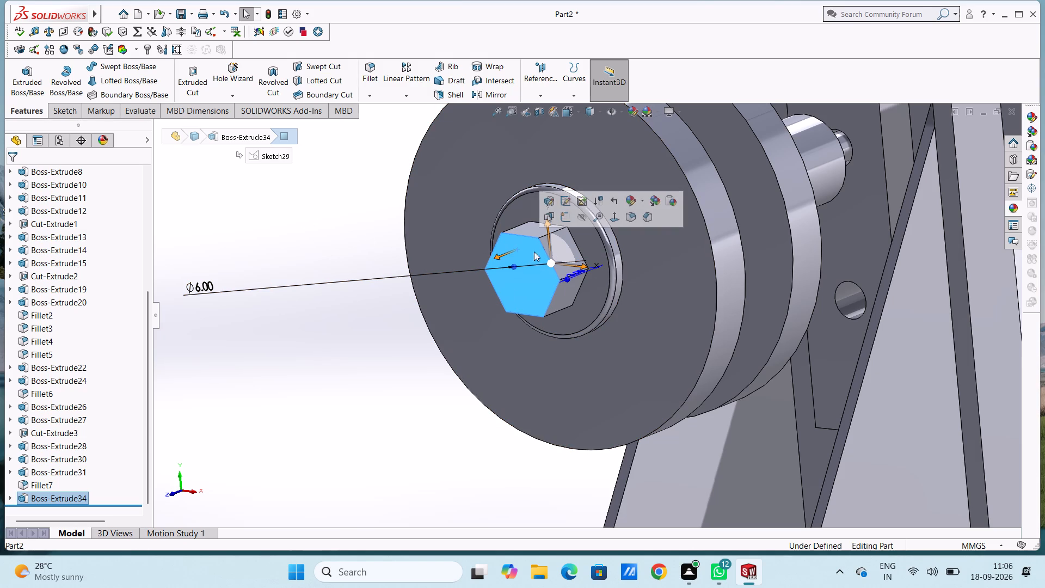
pyautogui.click(561, 224)
pyautogui.click(315, 245)
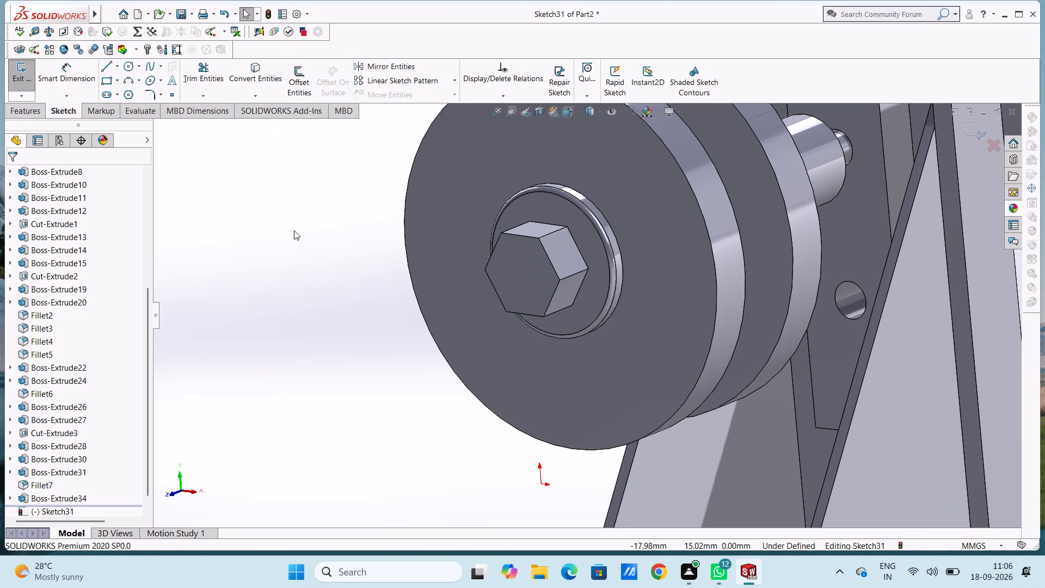
pyautogui.click(126, 69)
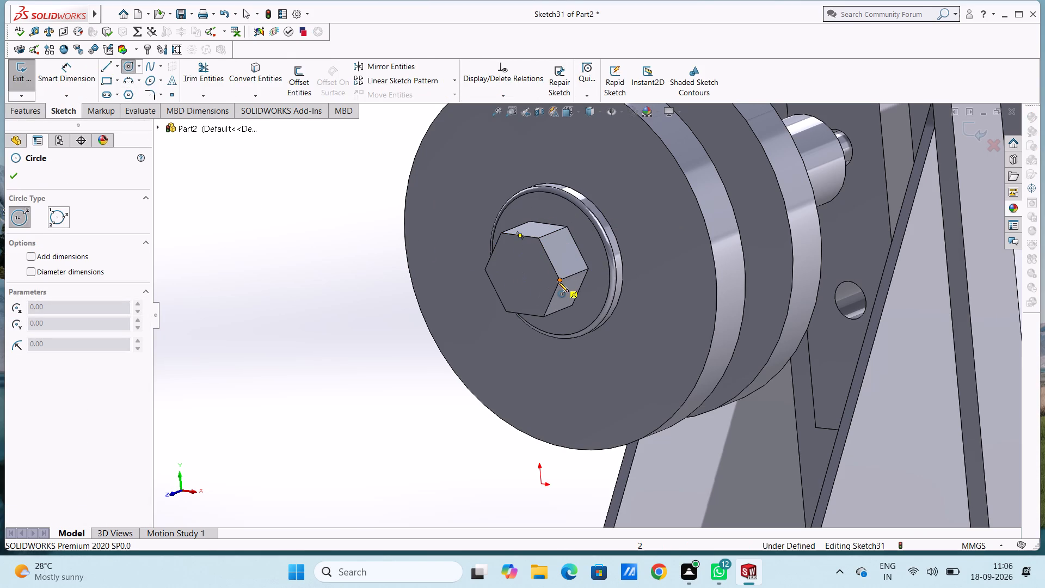
pyautogui.click(521, 279)
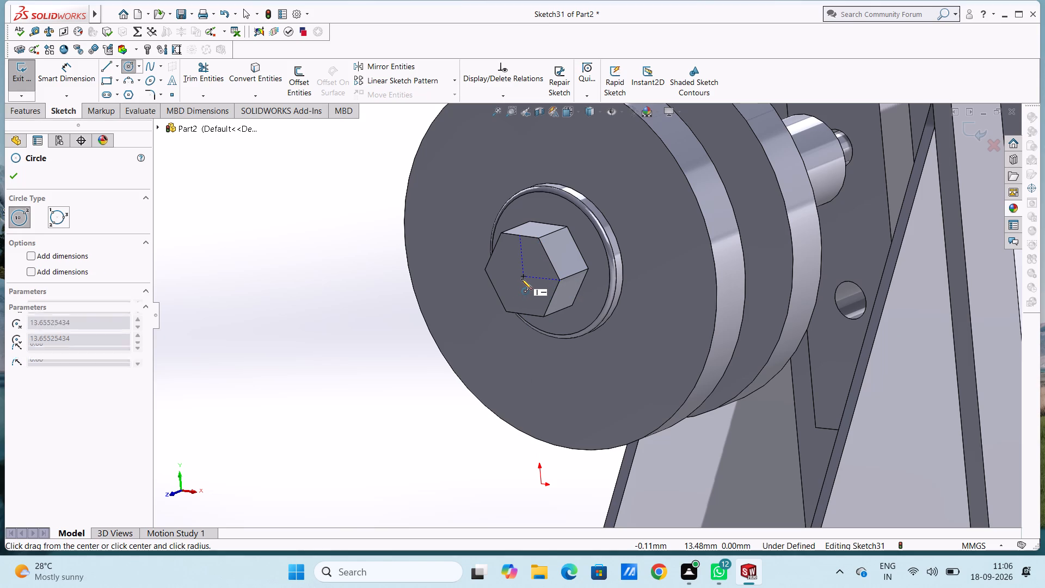
pyautogui.click(543, 312)
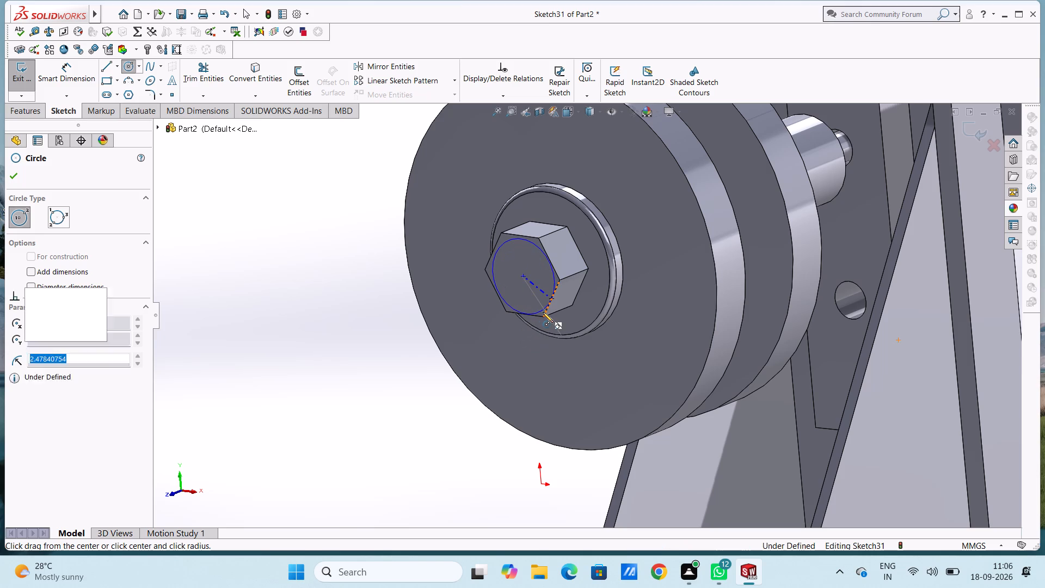
pyautogui.press('Escape')
pyautogui.press('Escape')
pyautogui.press('Escape')
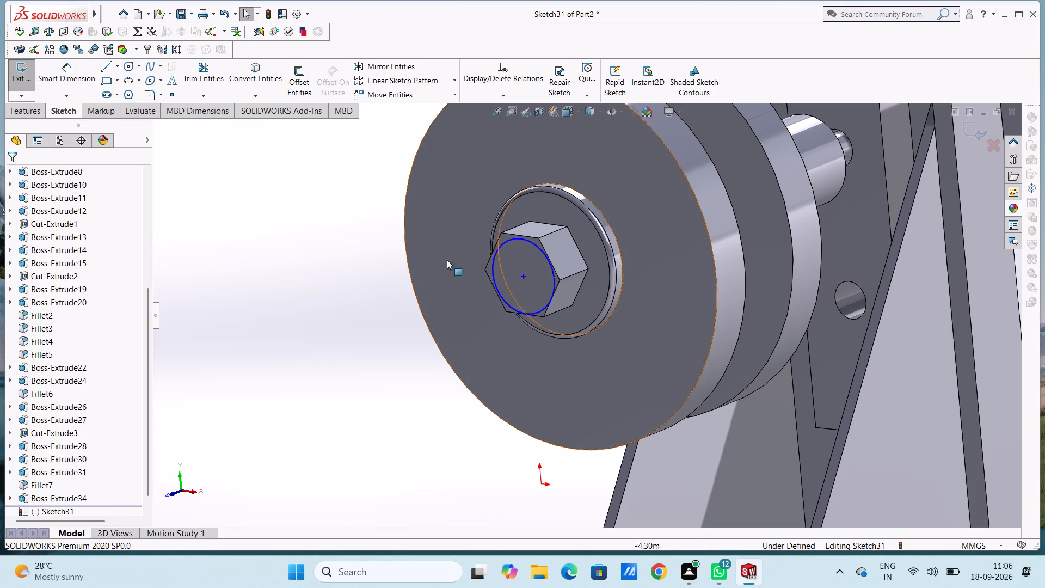
# Extrude the circle 0.1 mm outward from the bolt head's hexagonal face.
pyautogui.click(24, 119)
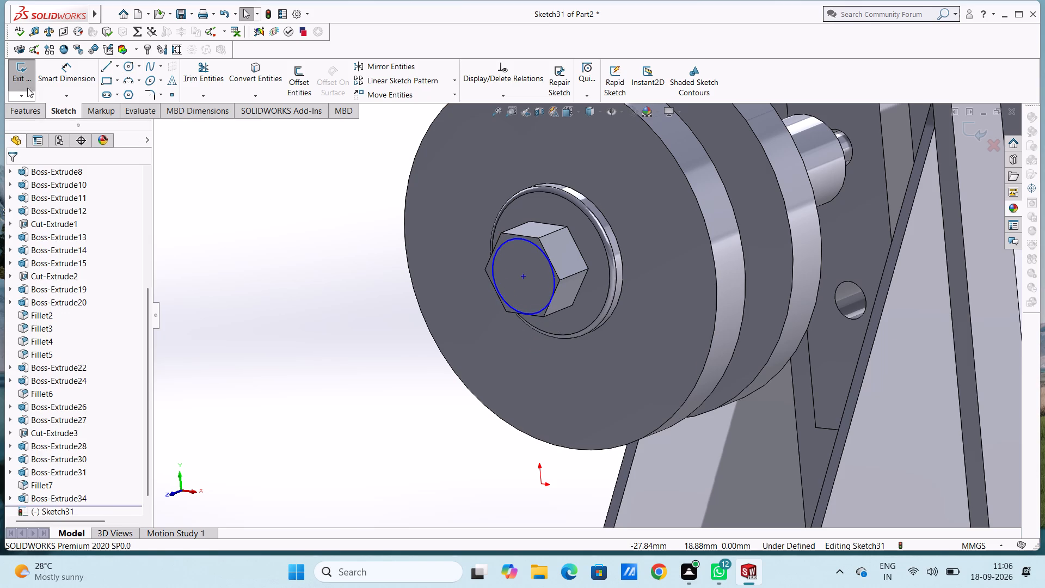
pyautogui.click(23, 106)
pyautogui.click(25, 95)
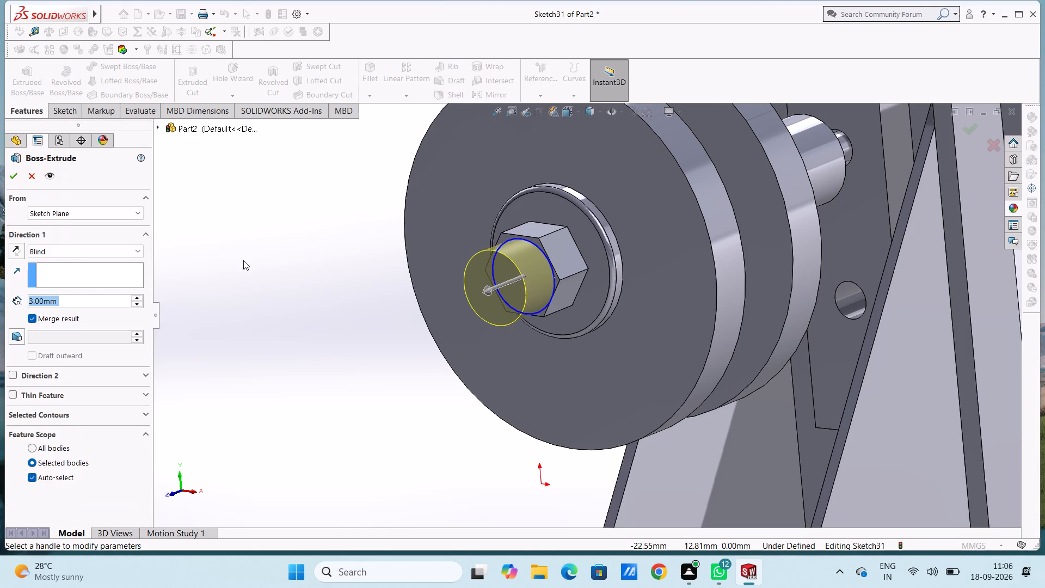
pyautogui.press('1')
pyautogui.press('Return')
pyautogui.write('0.5')
pyautogui.press('Return')
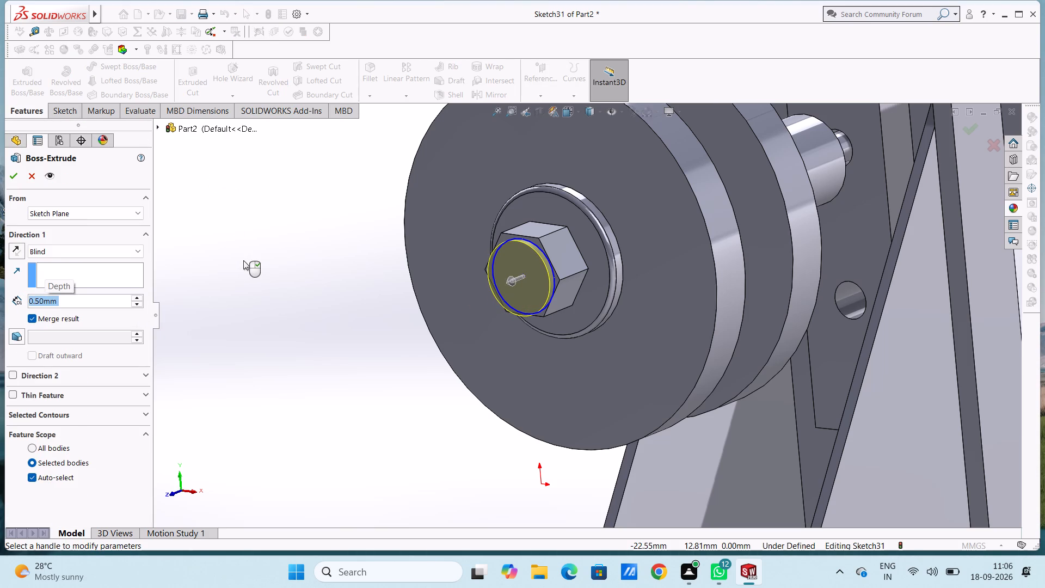
pyautogui.write('0.1')
pyautogui.press('Return')
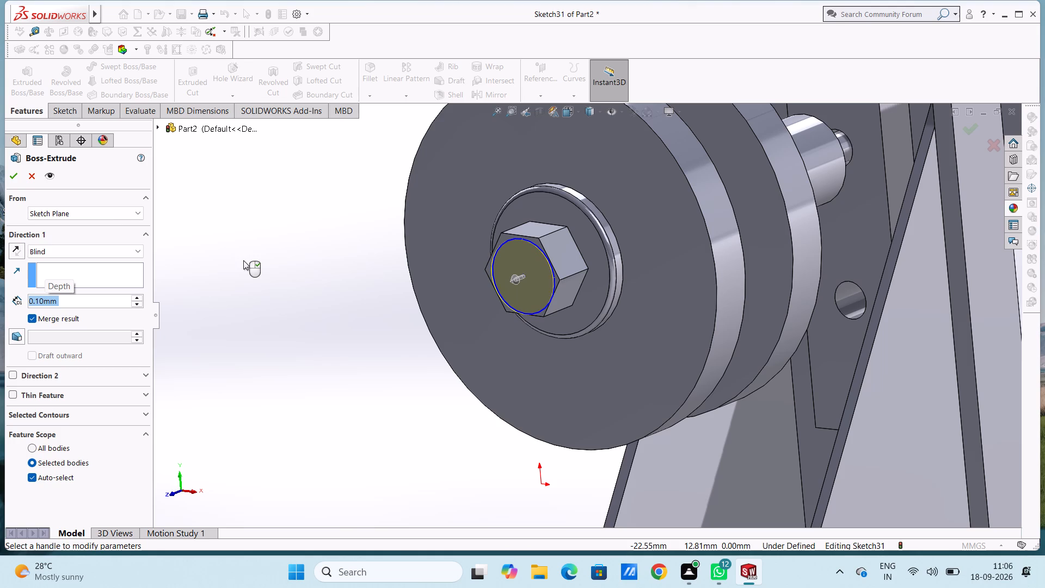
pyautogui.click(22, 179)
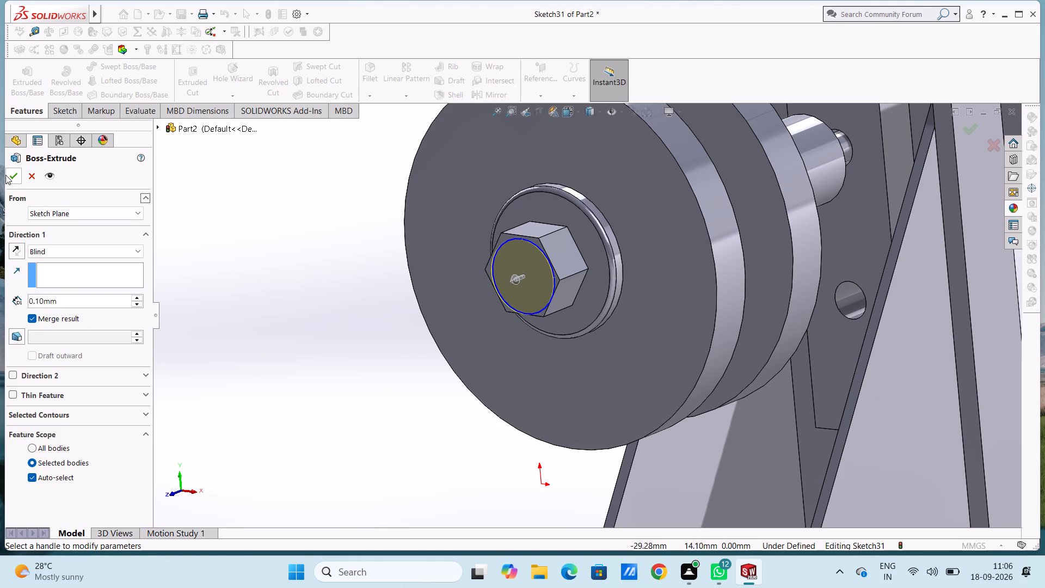
pyautogui.click(5, 175)
pyautogui.click(261, 272)
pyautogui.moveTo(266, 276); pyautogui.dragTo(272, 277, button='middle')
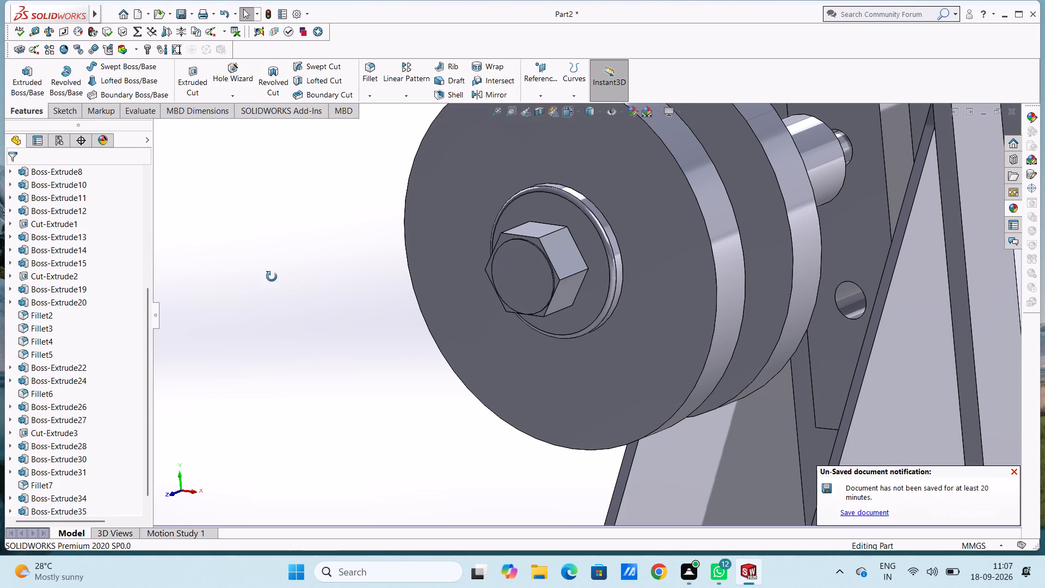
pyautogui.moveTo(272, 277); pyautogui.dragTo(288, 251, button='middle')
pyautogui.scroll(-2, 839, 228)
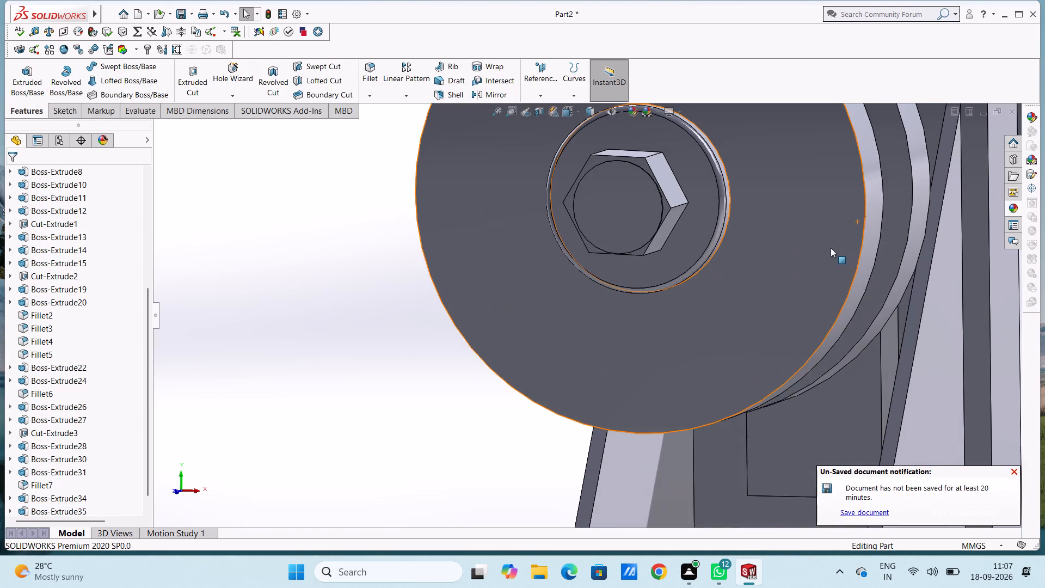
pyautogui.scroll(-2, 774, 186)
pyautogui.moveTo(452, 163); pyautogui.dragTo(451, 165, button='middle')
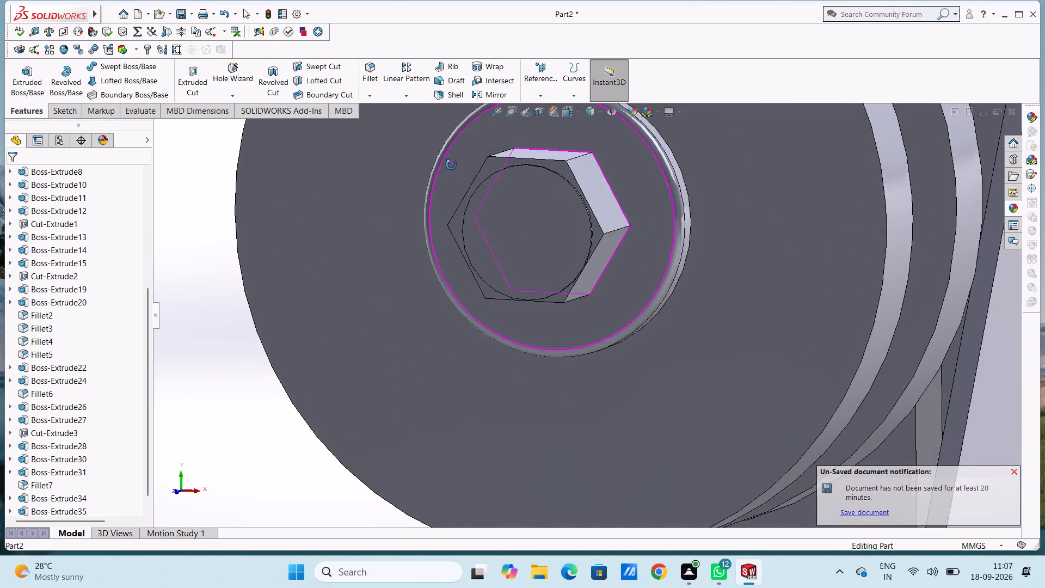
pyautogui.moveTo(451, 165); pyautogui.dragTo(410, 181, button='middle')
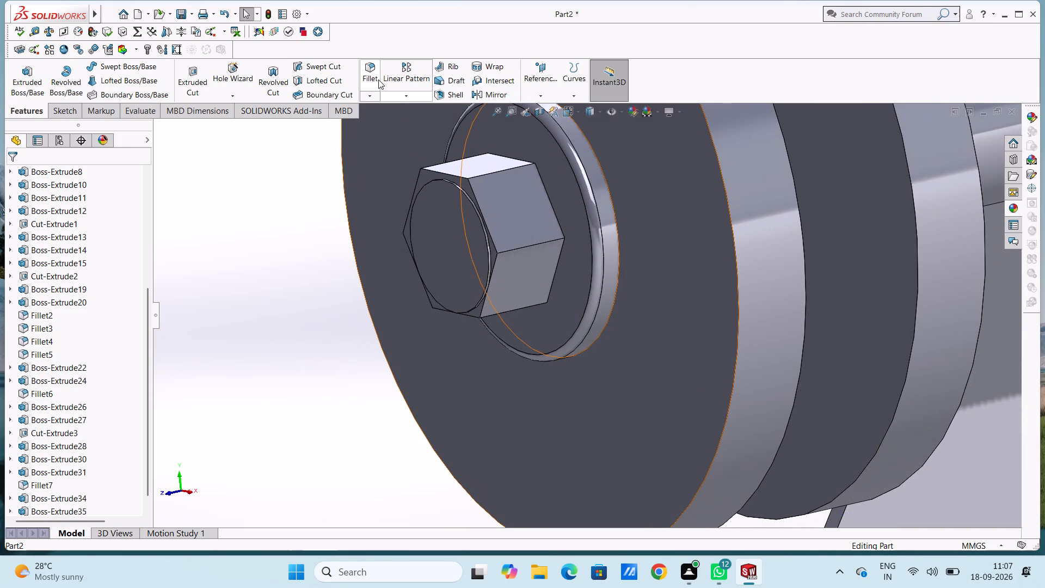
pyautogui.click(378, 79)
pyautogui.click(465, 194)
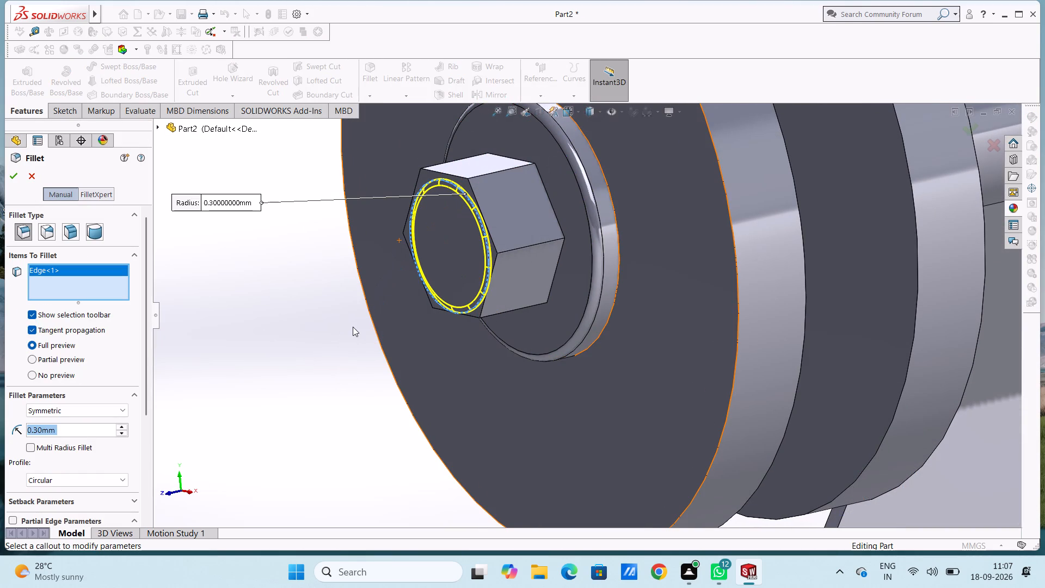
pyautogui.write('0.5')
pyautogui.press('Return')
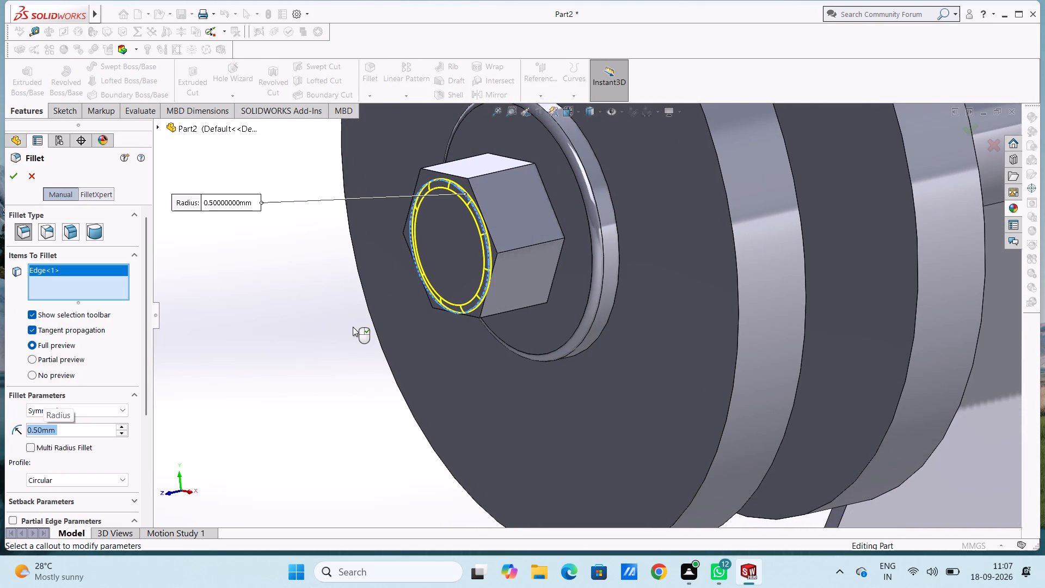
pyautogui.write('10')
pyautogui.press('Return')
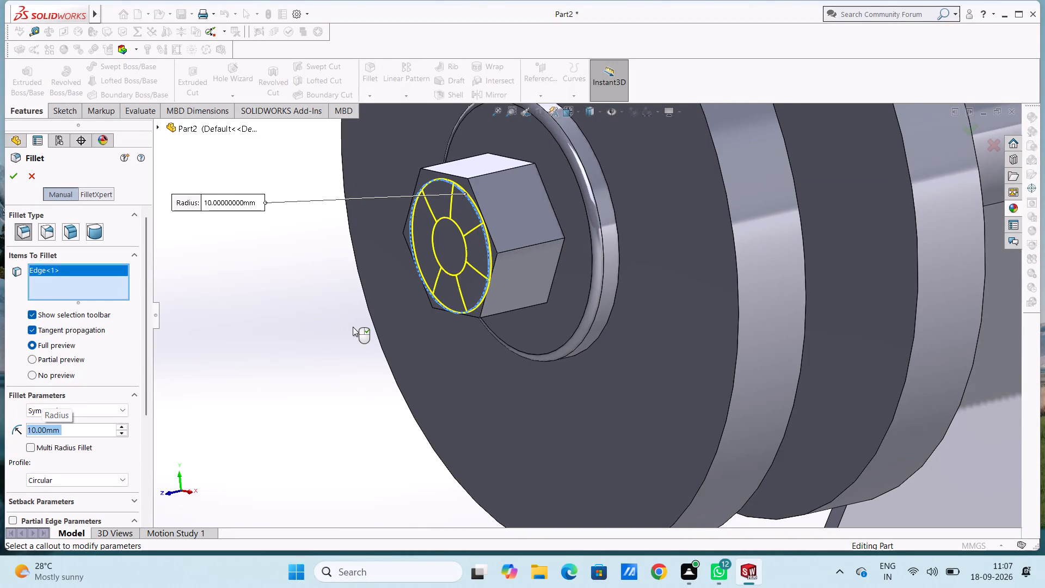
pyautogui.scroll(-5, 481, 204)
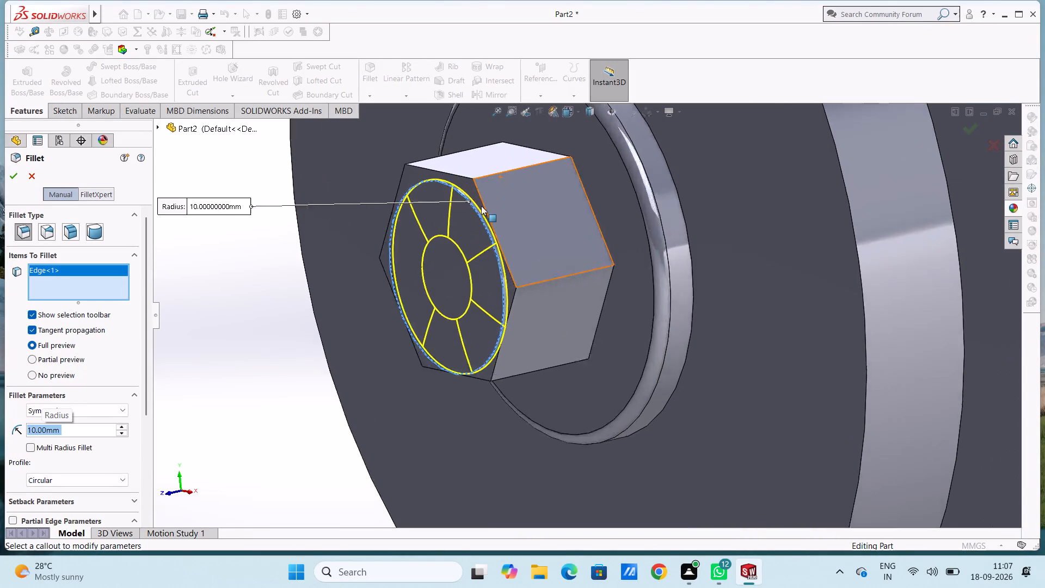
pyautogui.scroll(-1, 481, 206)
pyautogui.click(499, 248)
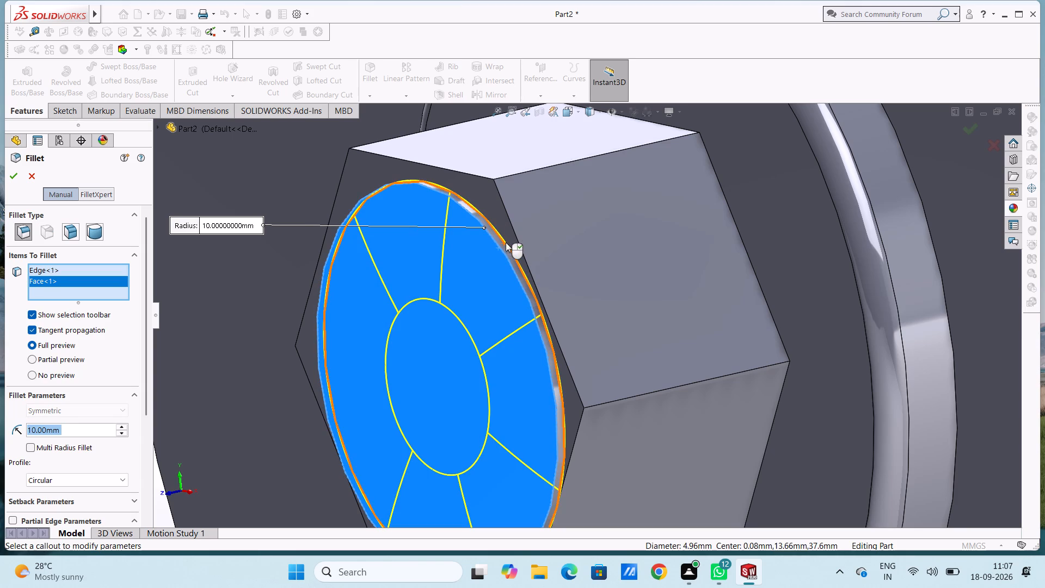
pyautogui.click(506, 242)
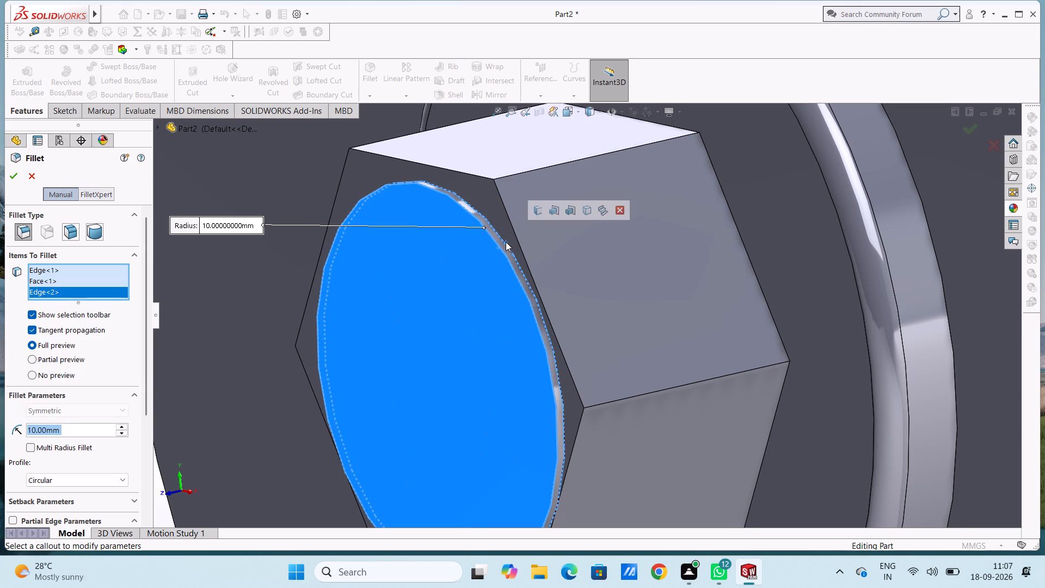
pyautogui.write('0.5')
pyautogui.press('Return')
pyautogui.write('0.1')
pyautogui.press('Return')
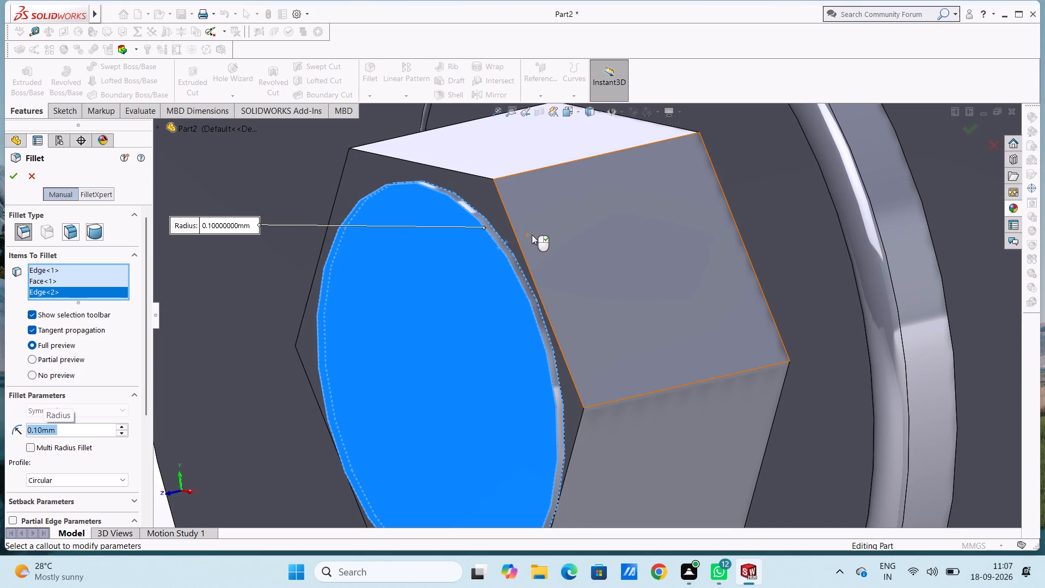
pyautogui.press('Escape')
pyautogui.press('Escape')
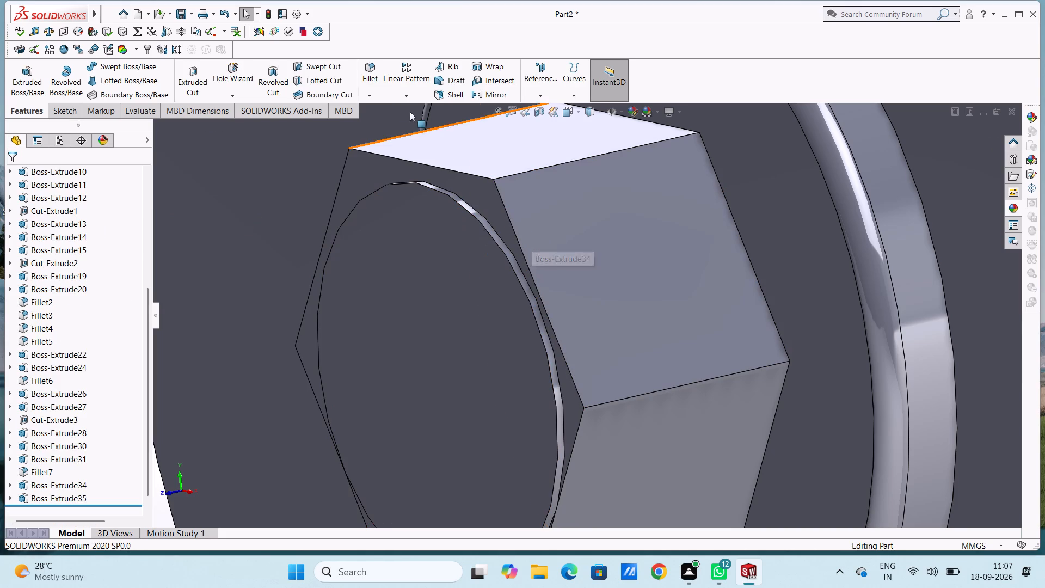
# Fillet the edge where the raised disc meets the bolt head's hexagonal face, trying radii from 0.2 to 2 mm and settling on 1 mm.
pyautogui.click(364, 71)
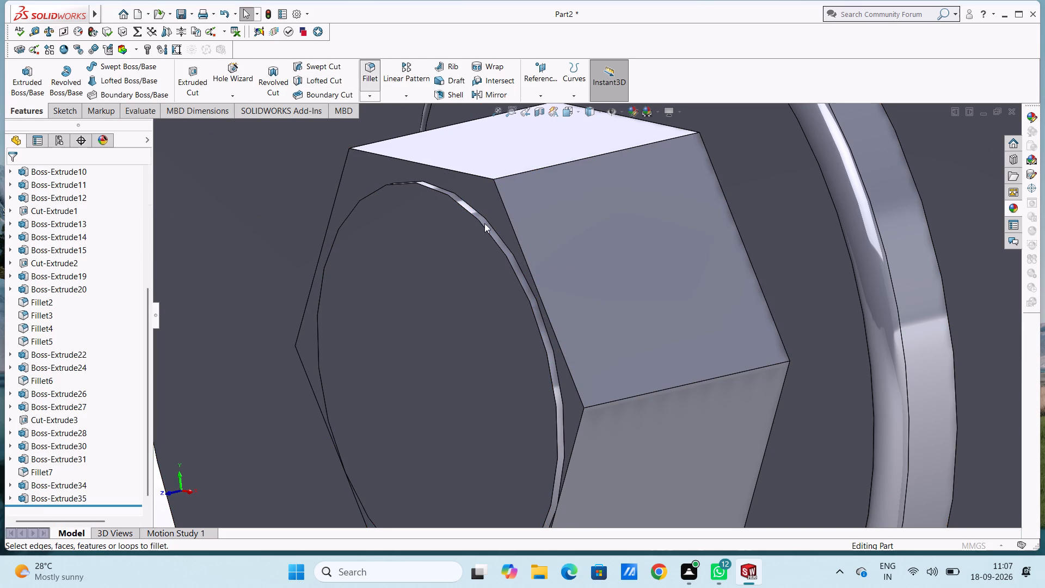
pyautogui.click(490, 223)
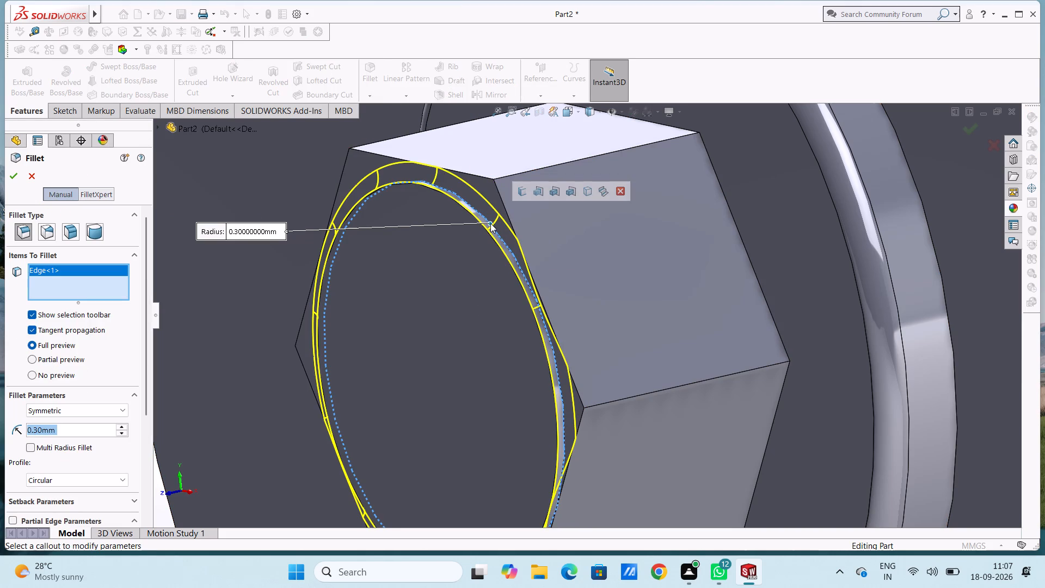
pyautogui.write('0.')
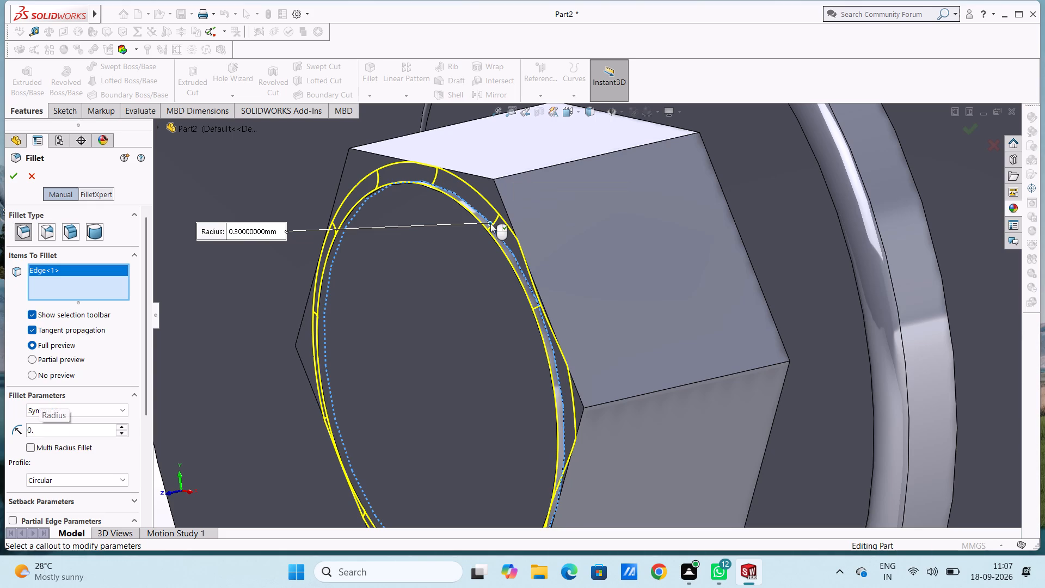
pyautogui.press('5')
pyautogui.press('Return')
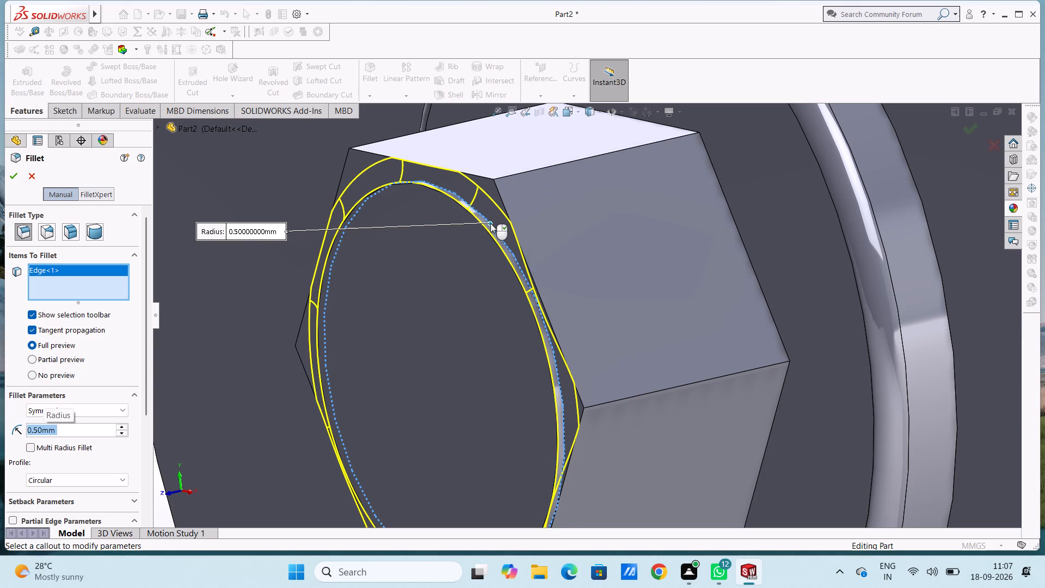
pyautogui.write('0.')
pyautogui.press('8')
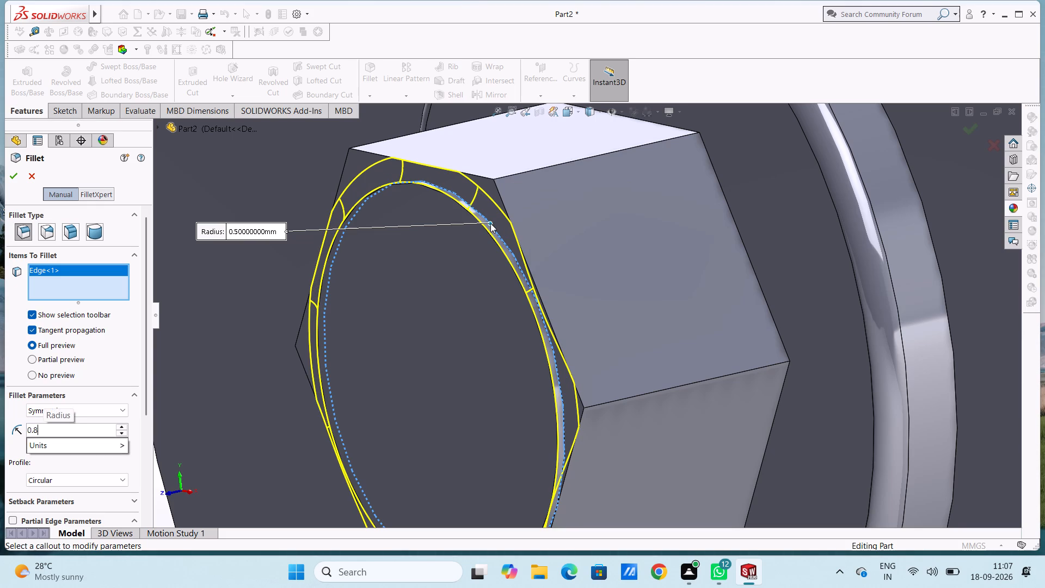
pyautogui.press('Return')
pyautogui.press('1')
pyautogui.press('Return')
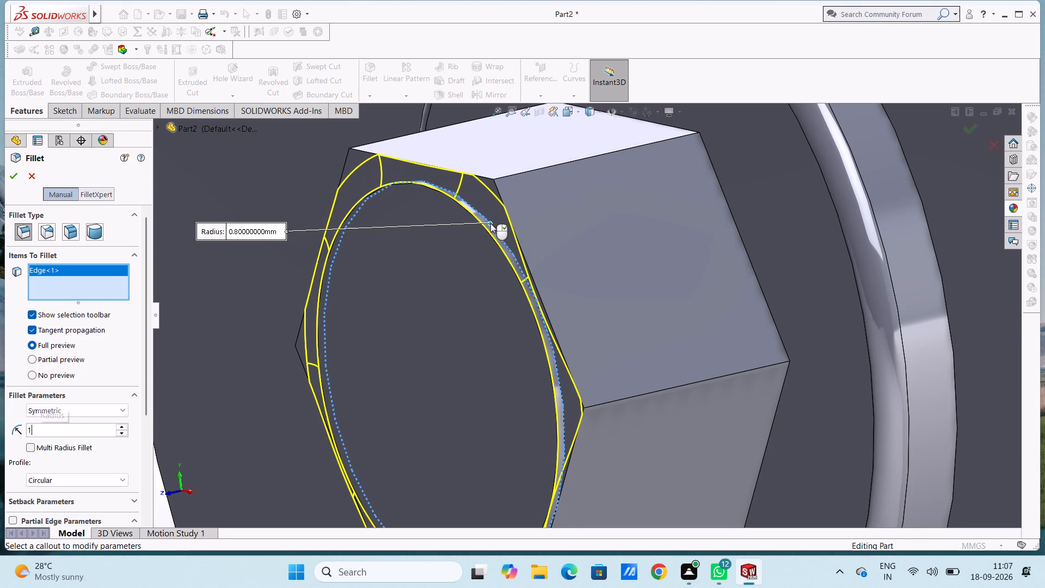
pyautogui.press('2')
pyautogui.press('Return')
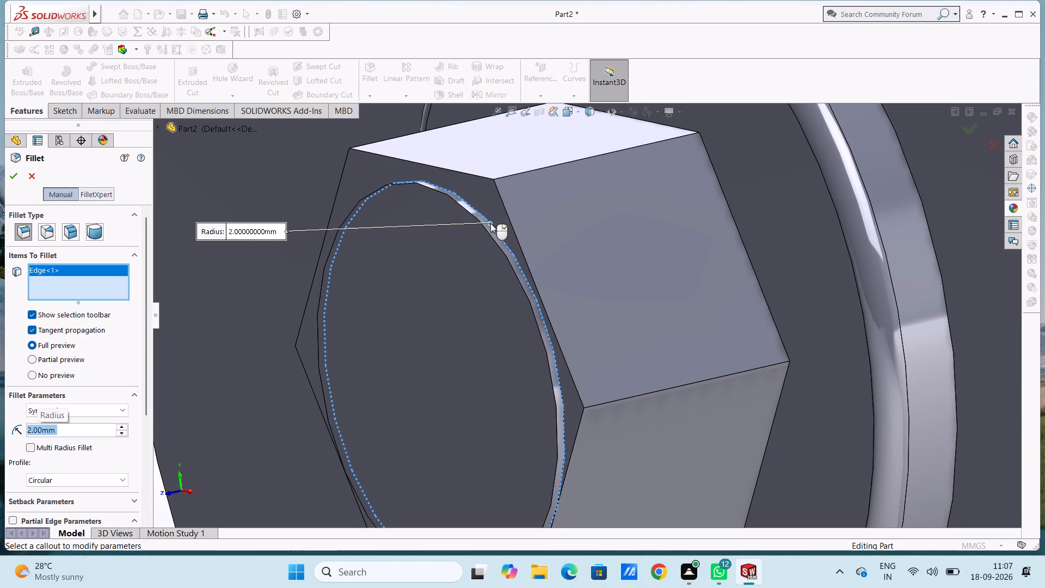
pyautogui.write('0.')
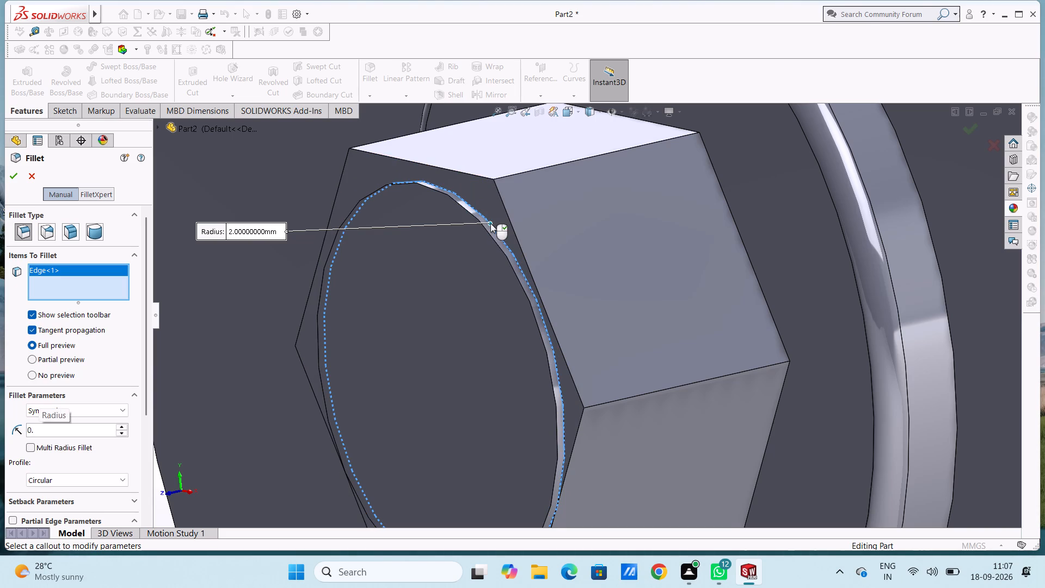
pyautogui.press('2')
pyautogui.press('Return')
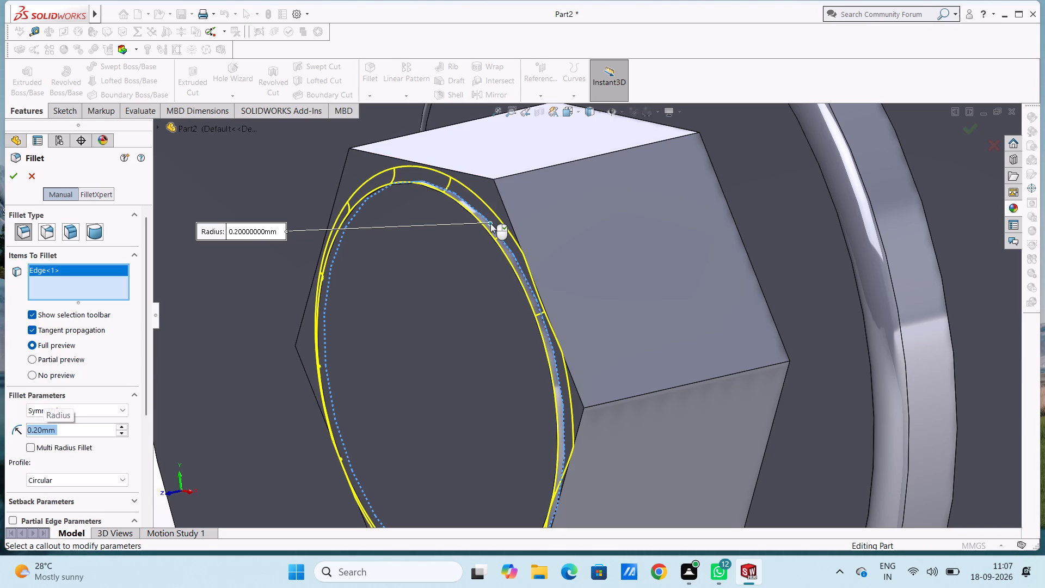
pyautogui.write('1.5')
pyautogui.press('Return')
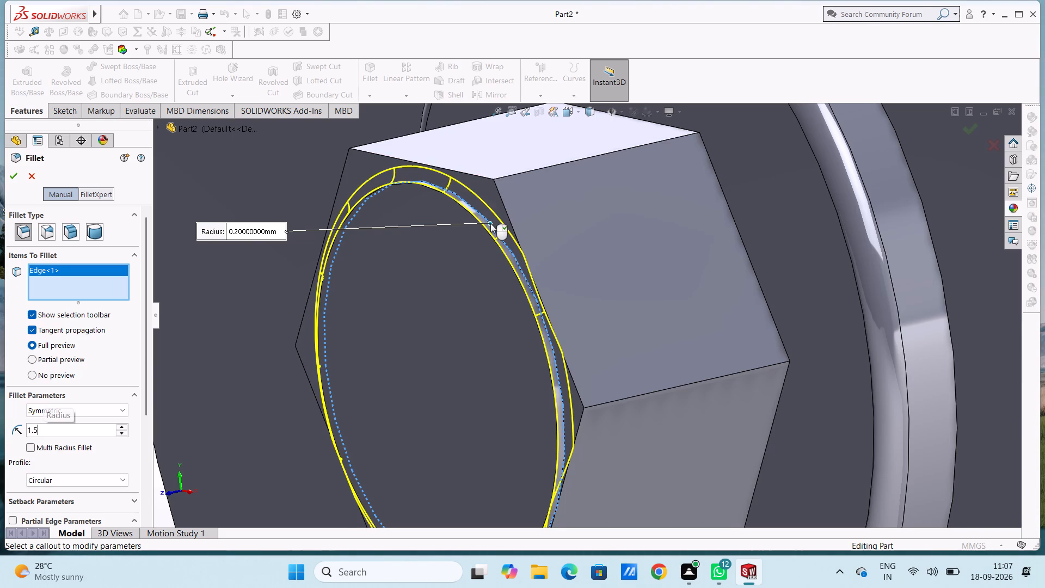
pyautogui.write('1.2')
pyautogui.press('Return')
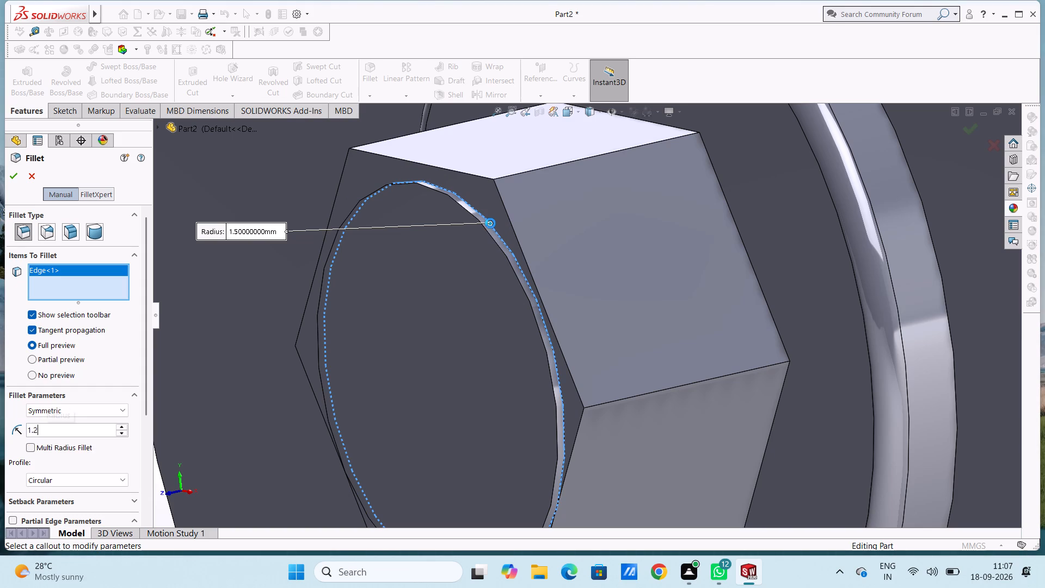
pyautogui.write('1.1')
pyautogui.press('Return')
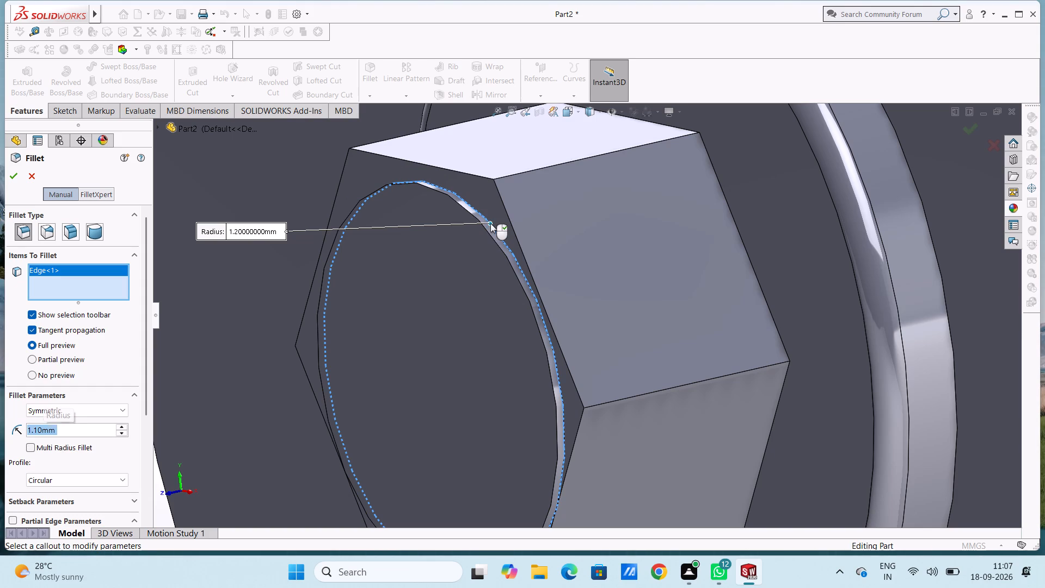
pyautogui.press('1')
pyautogui.press('Return')
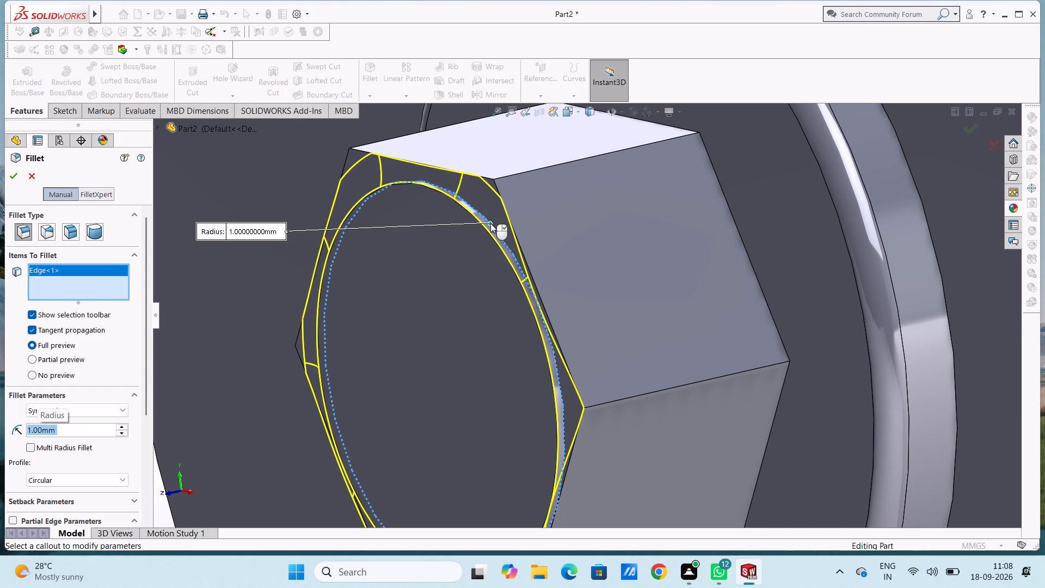
pyautogui.click(14, 175)
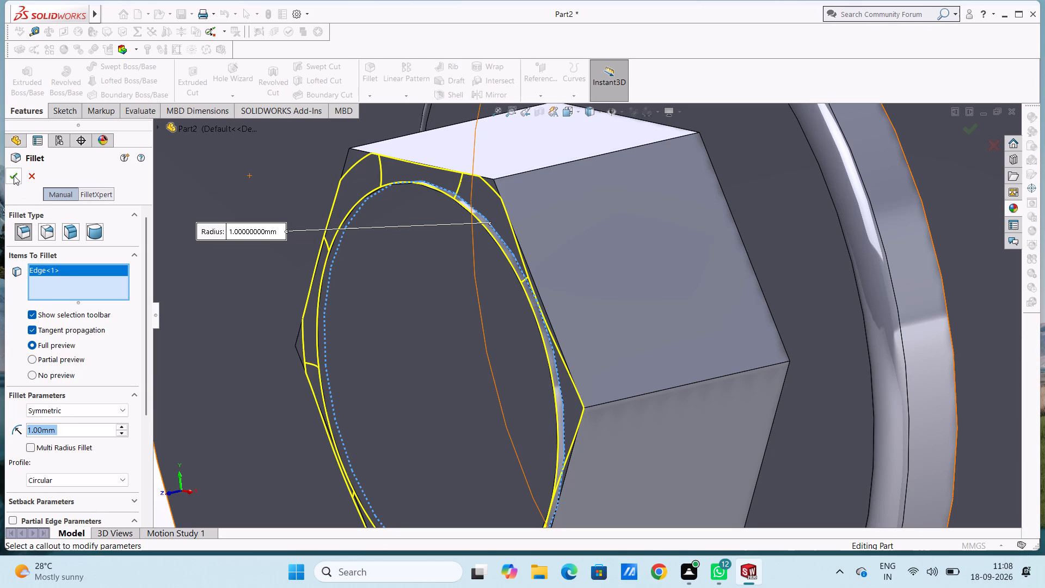
# Examine the bolt head, wheel discs and whole bracket assembly from several angles, including the isometric view.
pyautogui.scroll(4, 188, 216)
pyautogui.scroll(3, 260, 238)
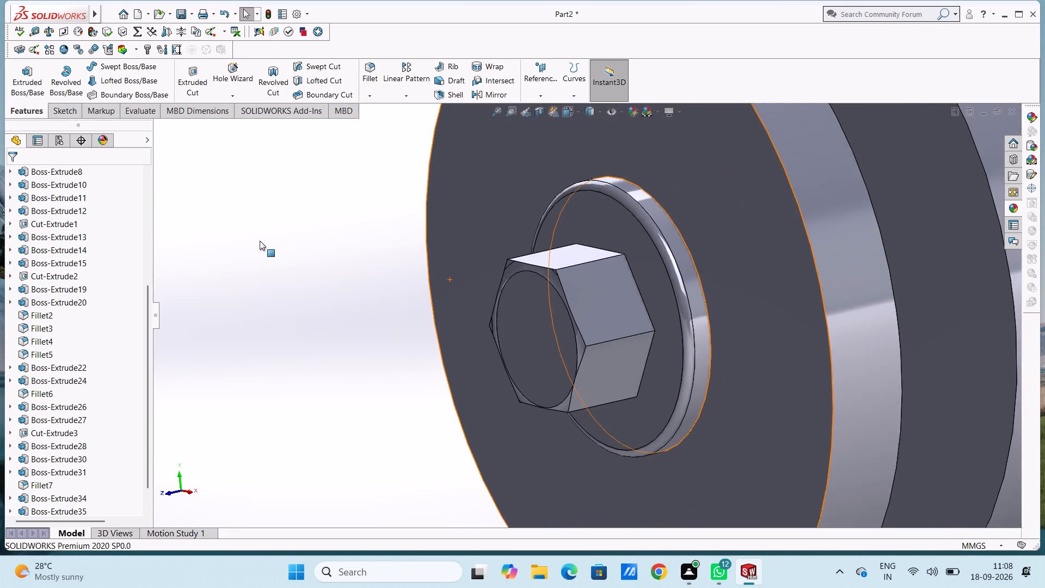
pyautogui.scroll(3, 260, 243)
pyautogui.moveTo(265, 252); pyautogui.dragTo(298, 241, button='middle')
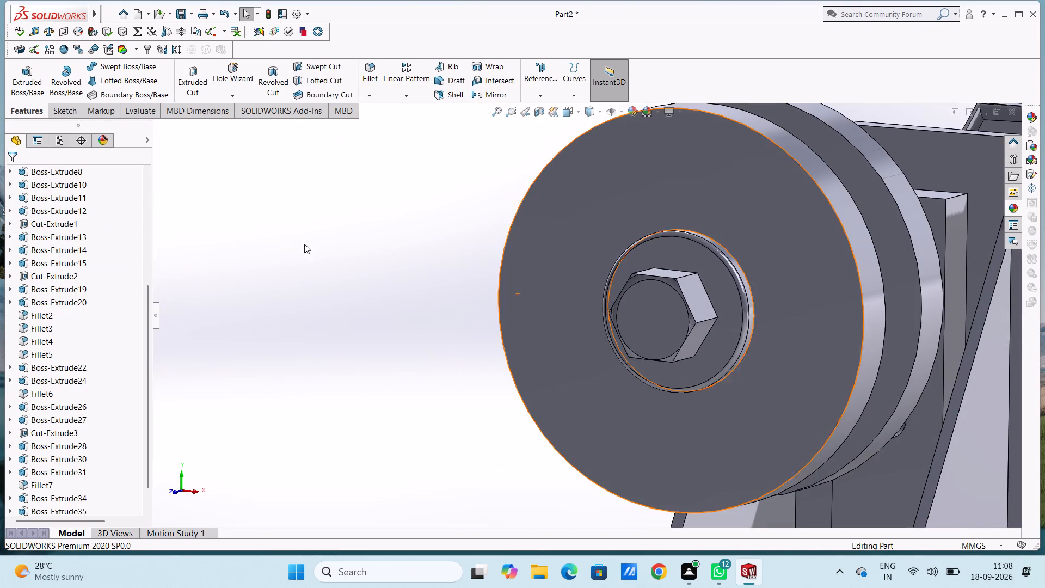
pyautogui.scroll(1, 465, 356)
pyautogui.moveTo(465, 356); pyautogui.dragTo(433, 353, button='middle')
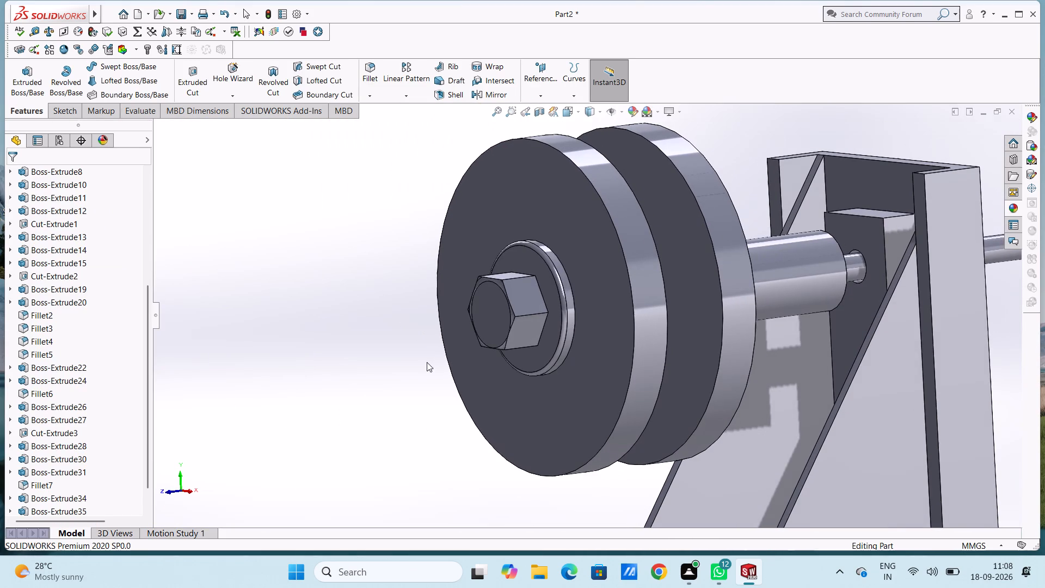
pyautogui.scroll(2, 386, 341)
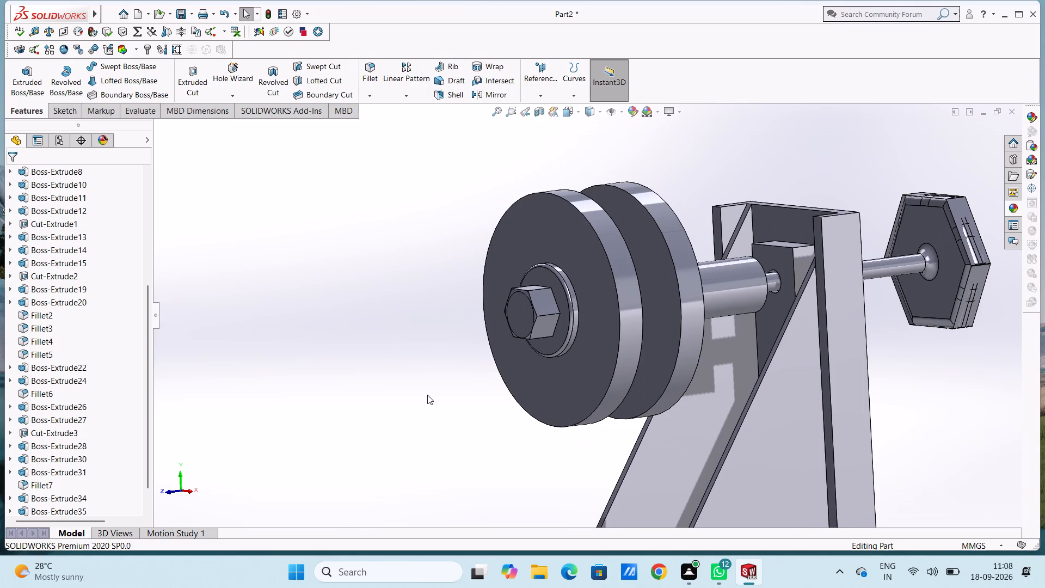
pyautogui.hotkey('ctrl', '7')
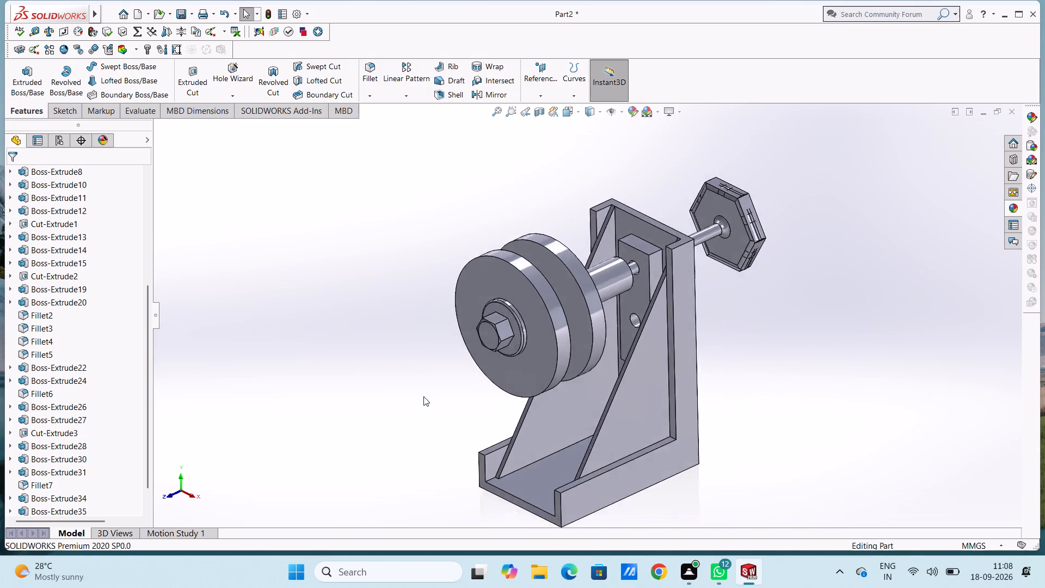
pyautogui.scroll(1, 453, 389)
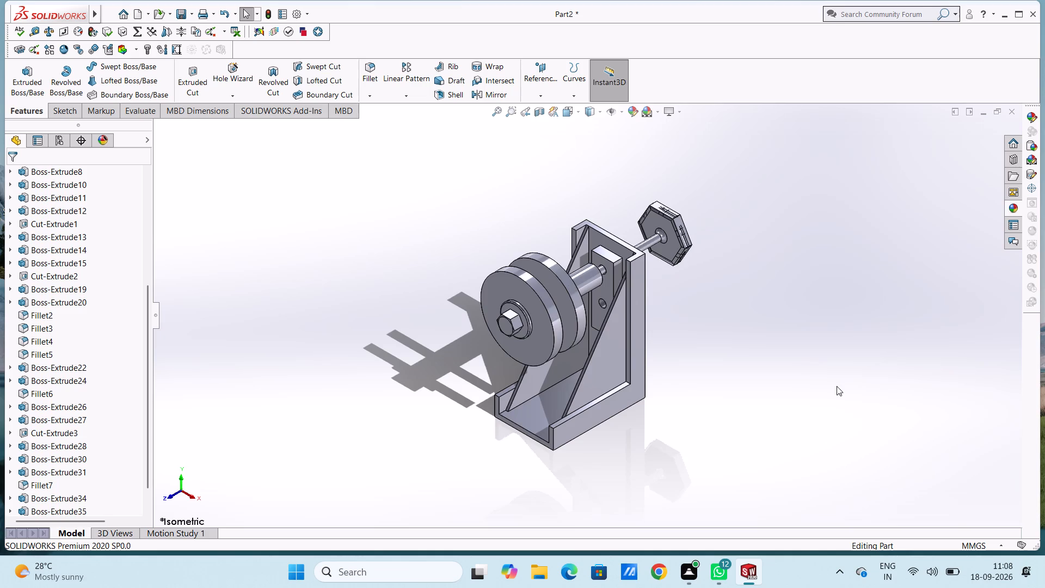
# Fillet the edge where the thick shaft sleeve meets the bracket-side face of the inner wheel disc with a 0.5 mm radius.
pyautogui.moveTo(834, 388); pyautogui.dragTo(777, 418, button='middle')
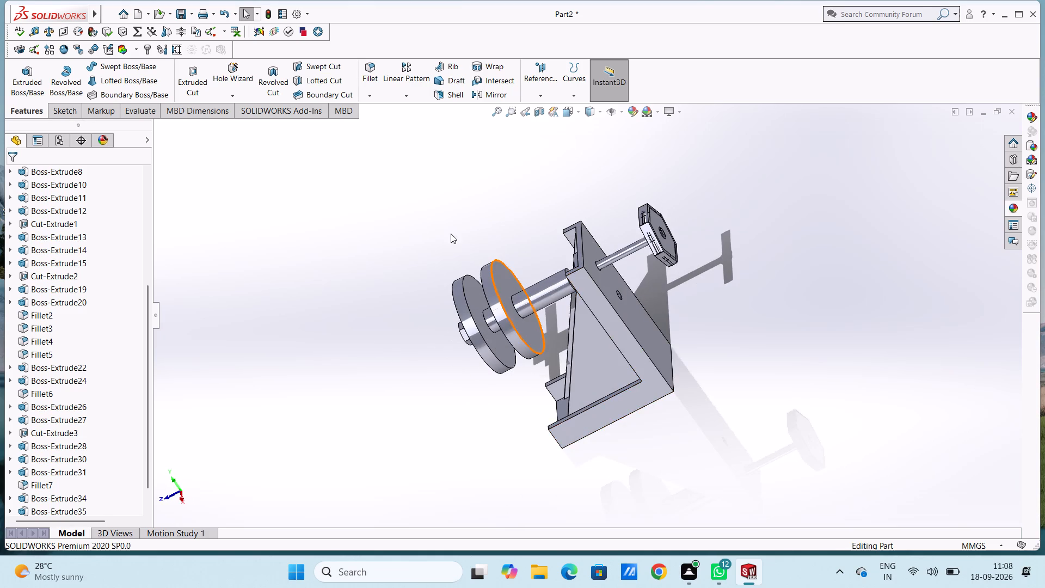
pyautogui.scroll(-4, 457, 244)
pyautogui.scroll(-1, 632, 295)
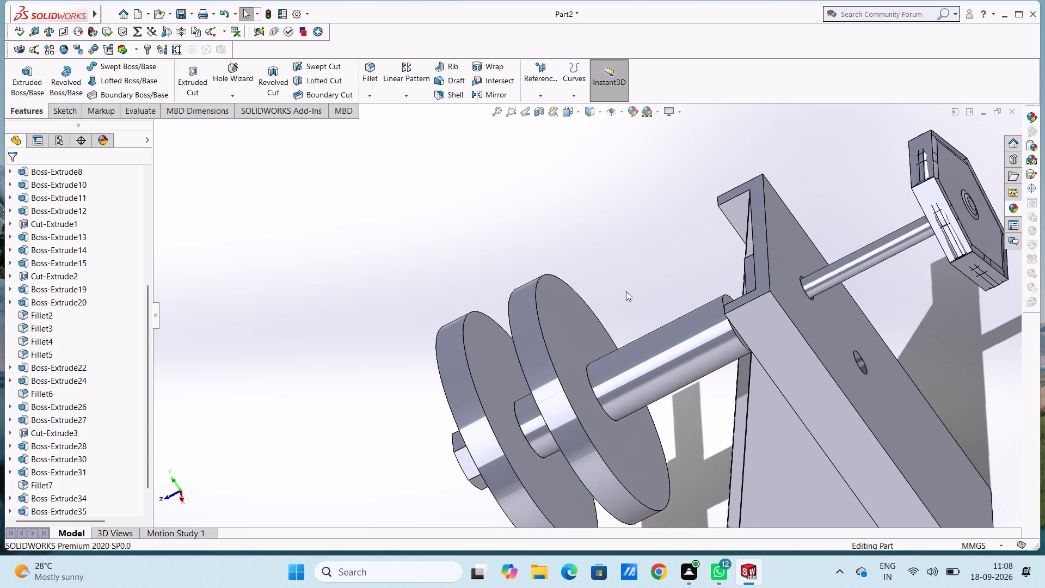
pyautogui.click(373, 63)
pyautogui.click(607, 416)
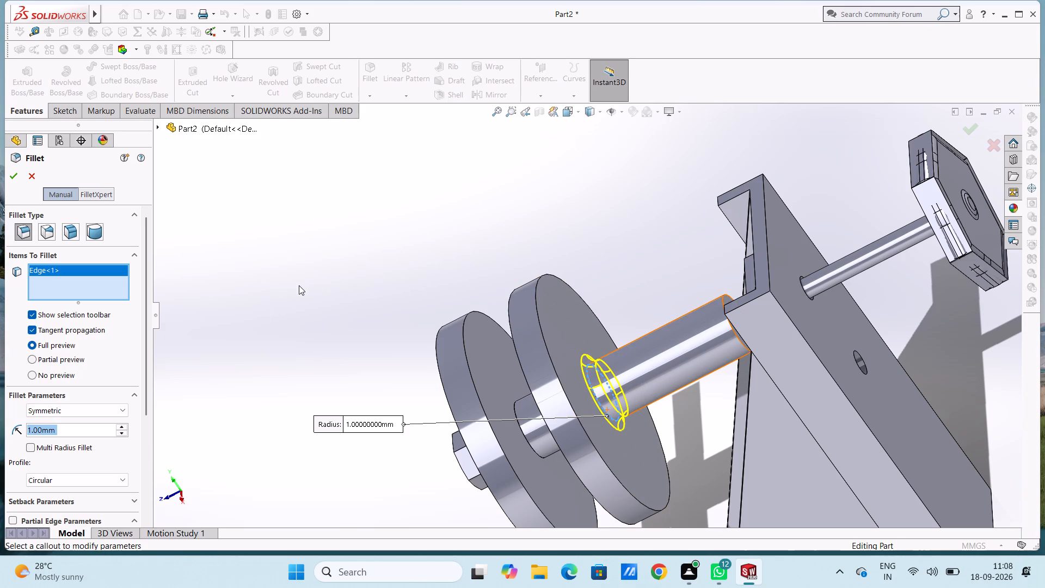
pyautogui.write('0.5')
pyautogui.press('Return')
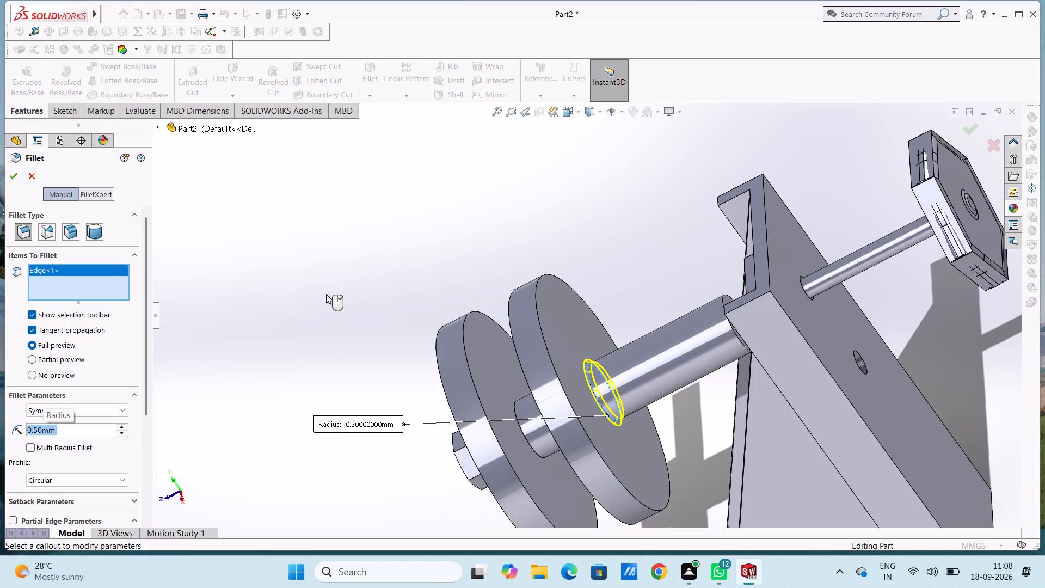
pyautogui.click(15, 177)
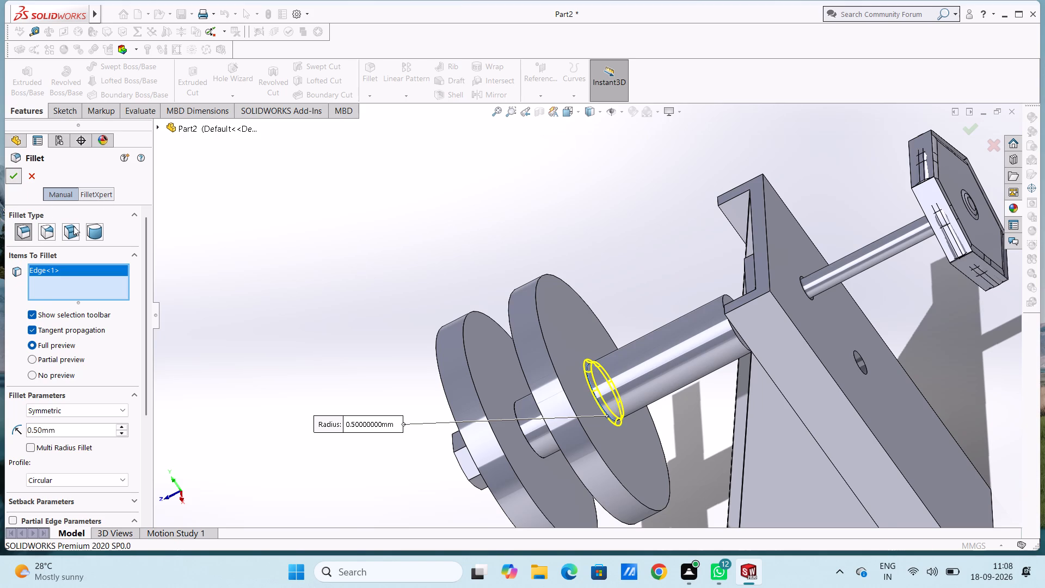
pyautogui.click(213, 229)
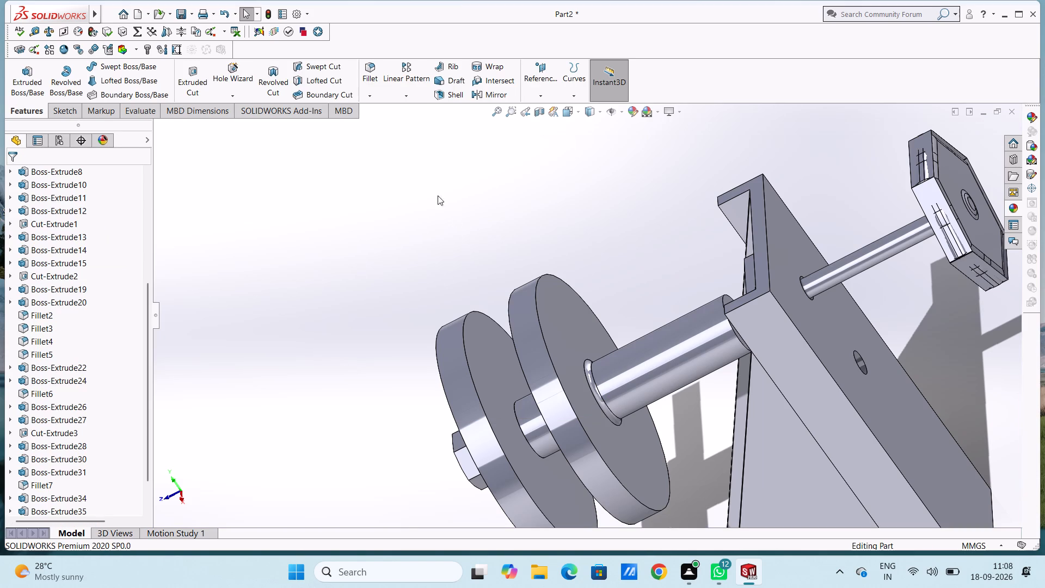
# Fillet the edge where the hub between the two wheel discs meets the outer disc's inner face with a 0.5 mm radius.
pyautogui.click(374, 76)
pyautogui.scroll(-1, 527, 456)
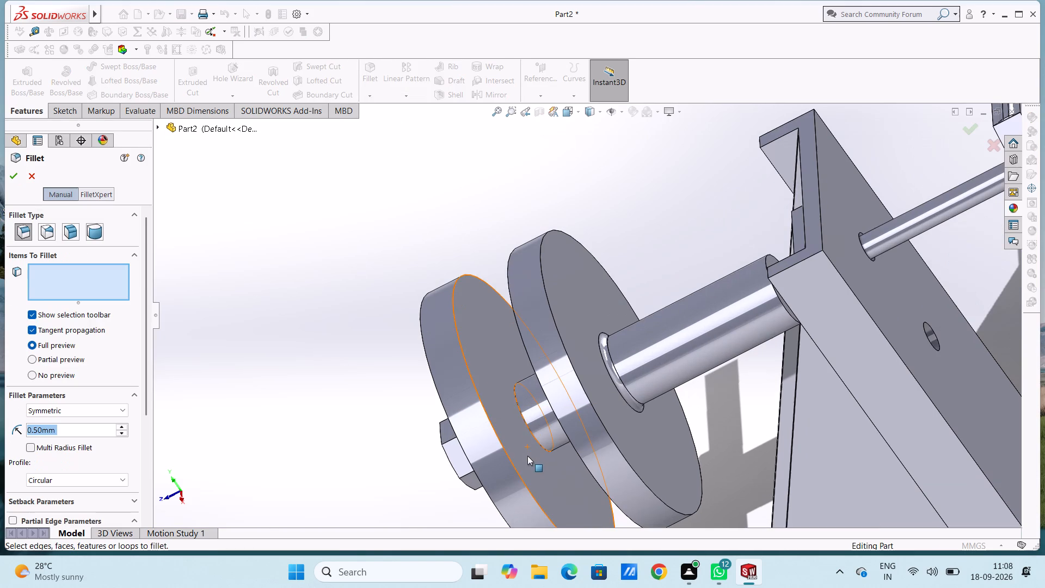
pyautogui.click(539, 443)
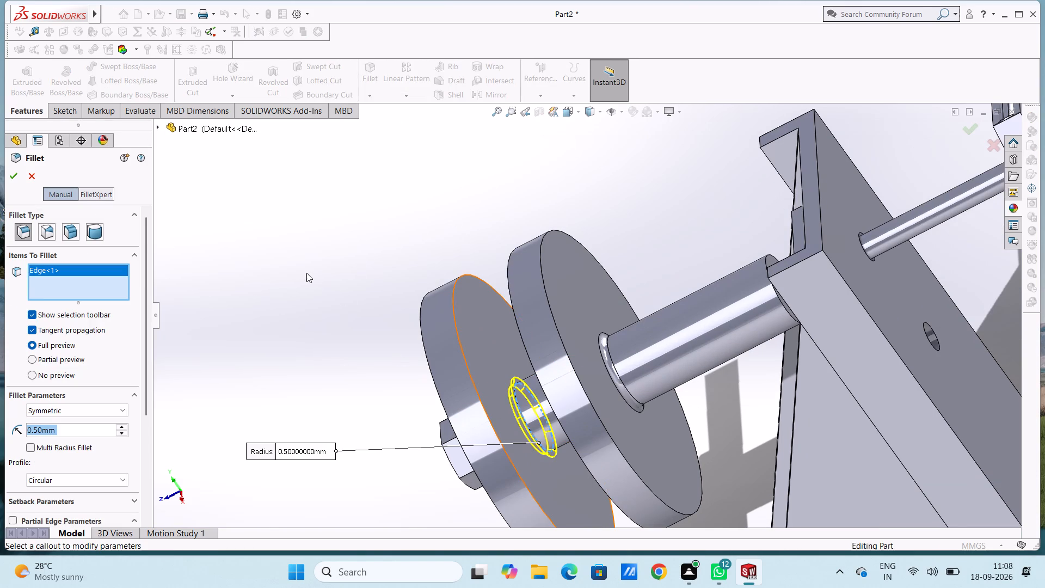
pyautogui.click(12, 172)
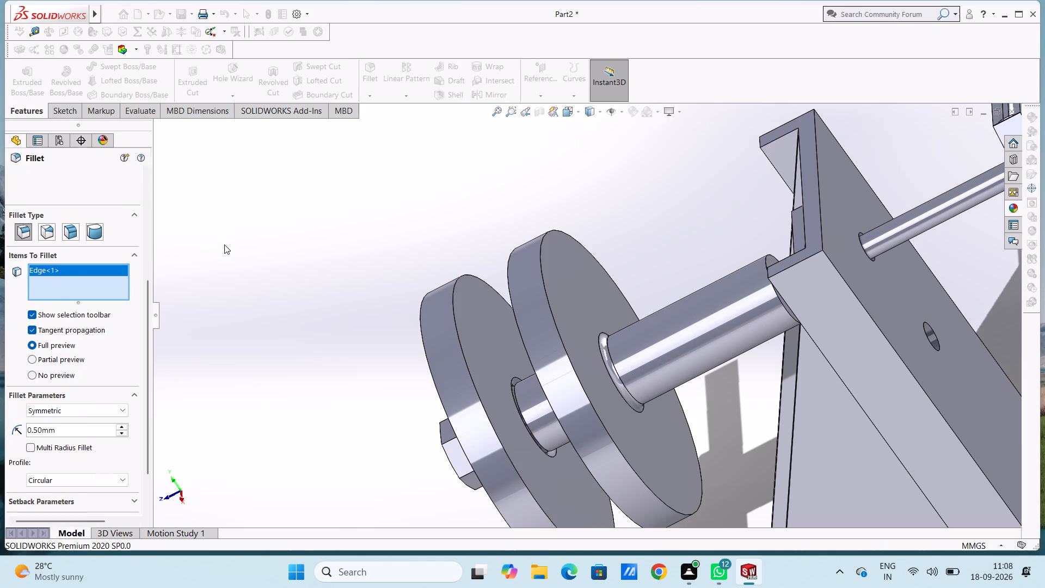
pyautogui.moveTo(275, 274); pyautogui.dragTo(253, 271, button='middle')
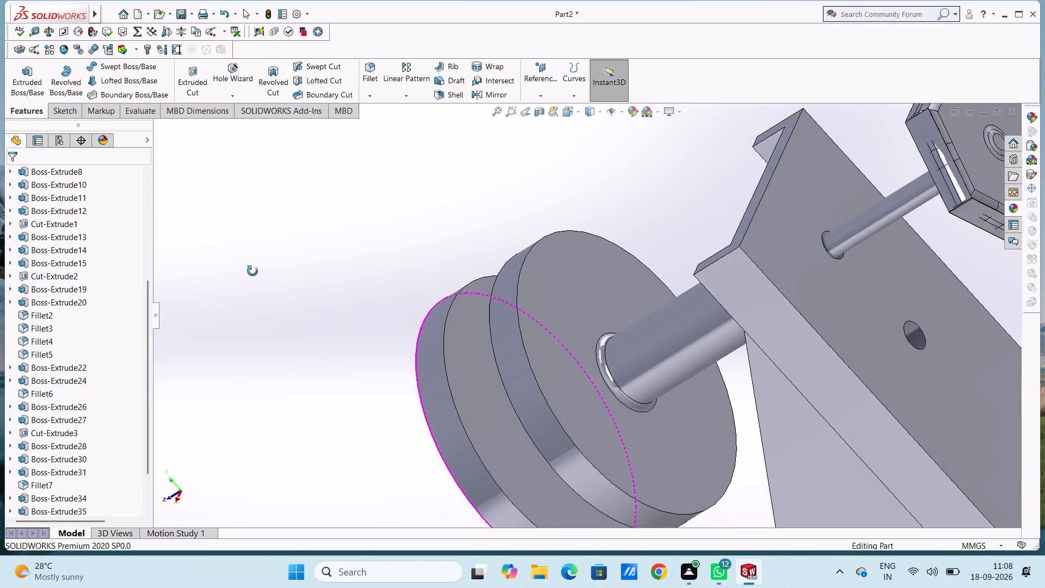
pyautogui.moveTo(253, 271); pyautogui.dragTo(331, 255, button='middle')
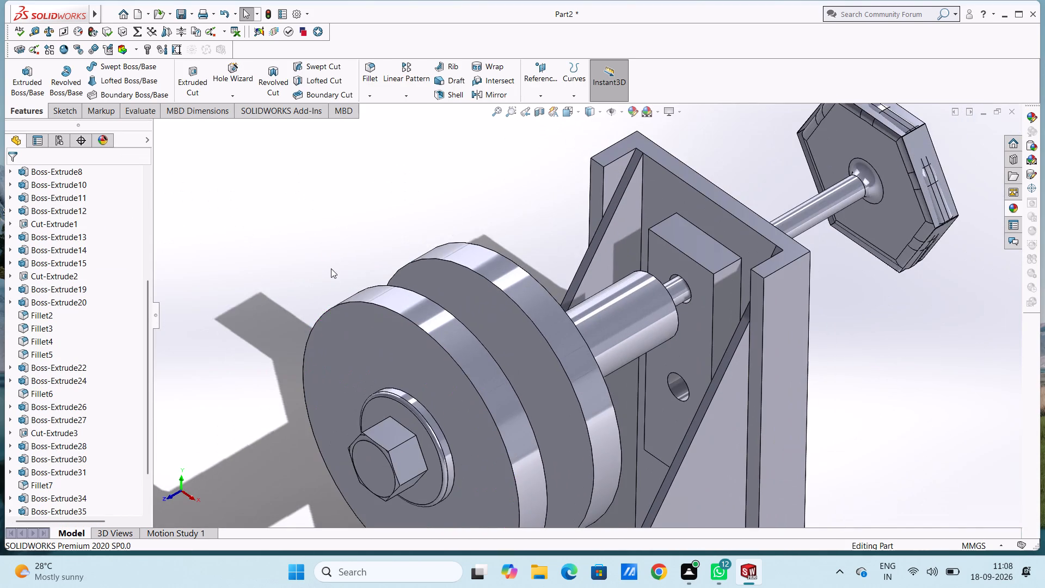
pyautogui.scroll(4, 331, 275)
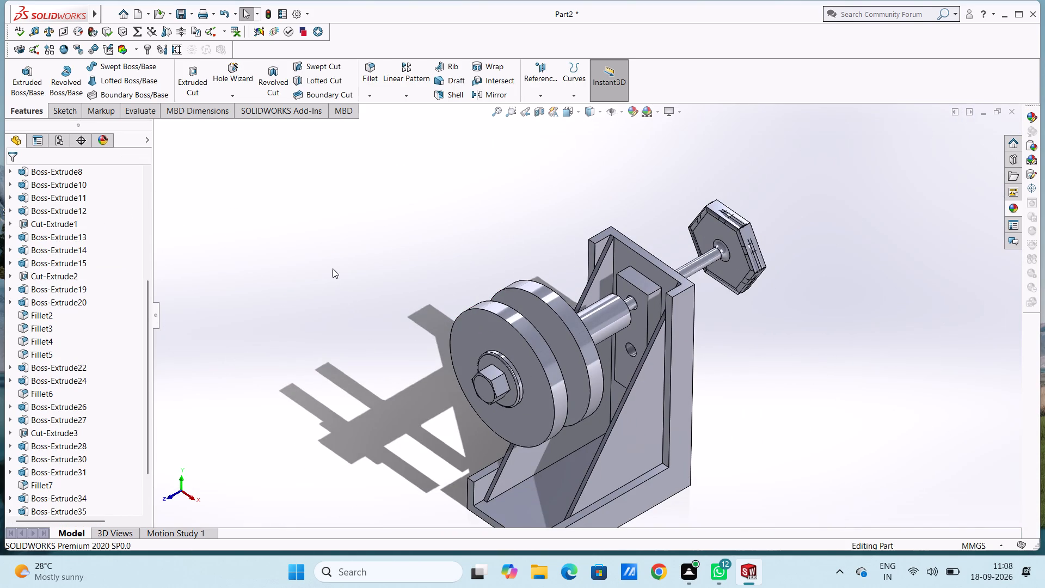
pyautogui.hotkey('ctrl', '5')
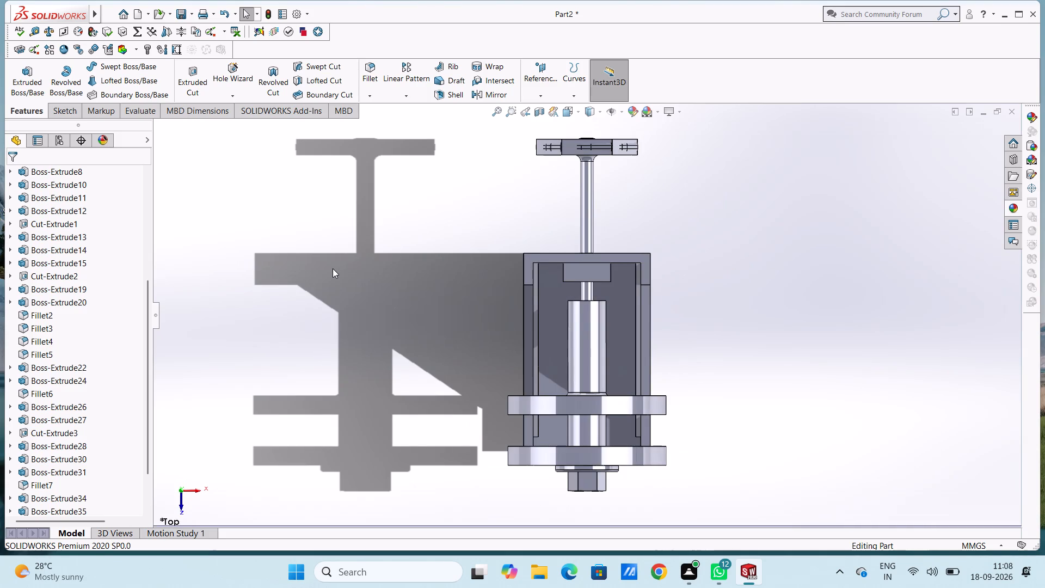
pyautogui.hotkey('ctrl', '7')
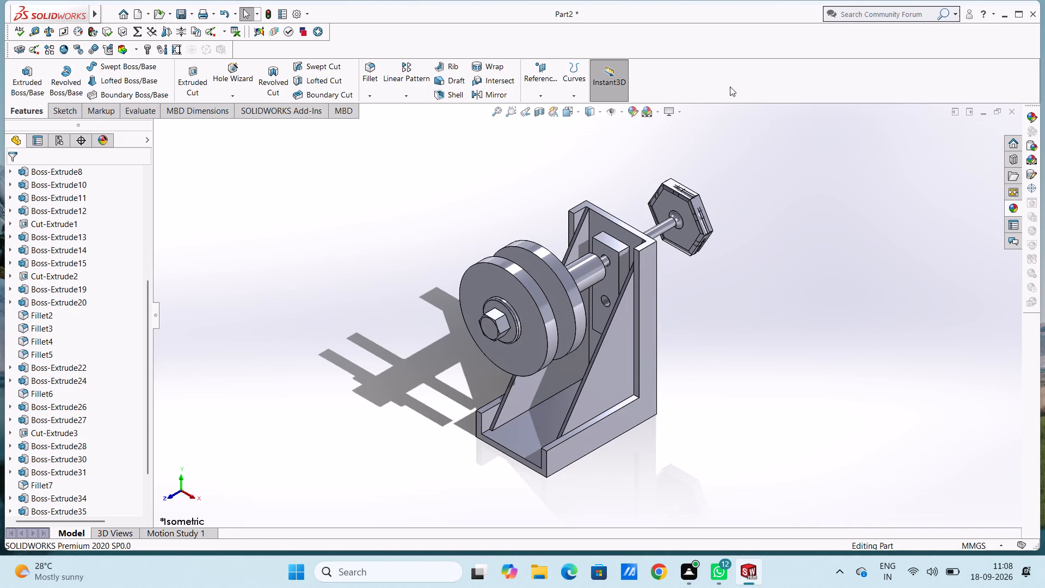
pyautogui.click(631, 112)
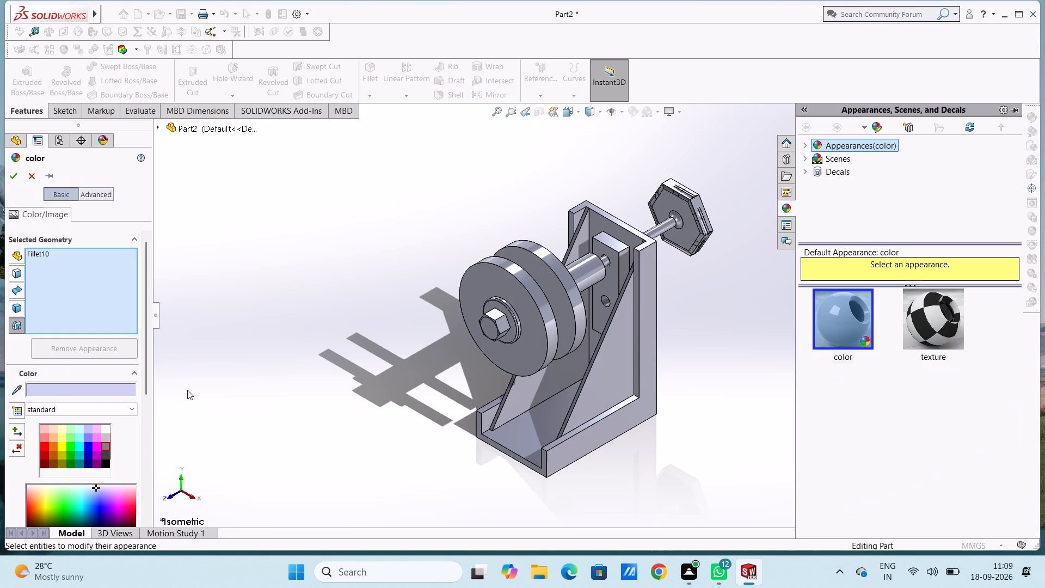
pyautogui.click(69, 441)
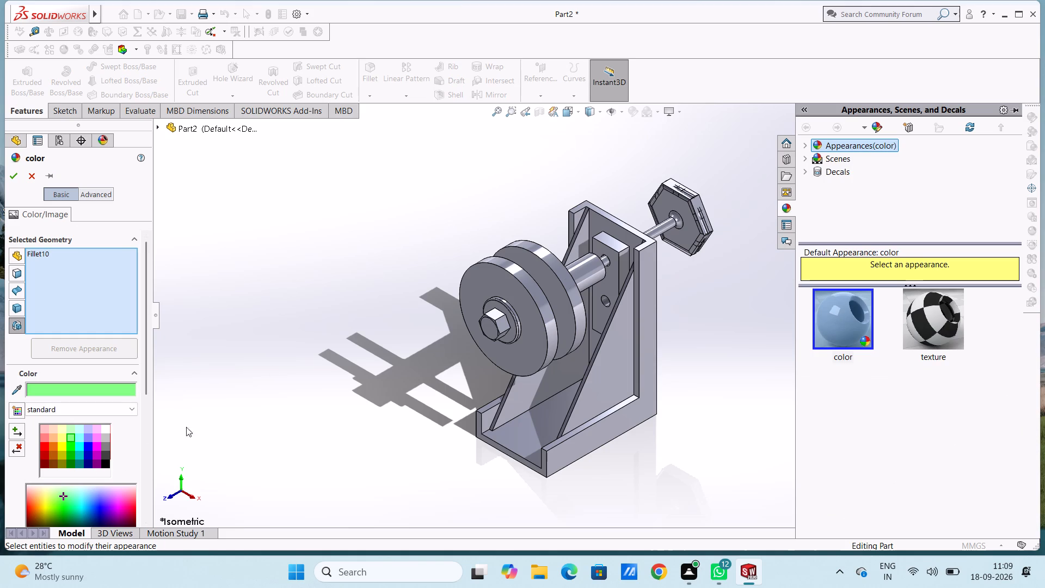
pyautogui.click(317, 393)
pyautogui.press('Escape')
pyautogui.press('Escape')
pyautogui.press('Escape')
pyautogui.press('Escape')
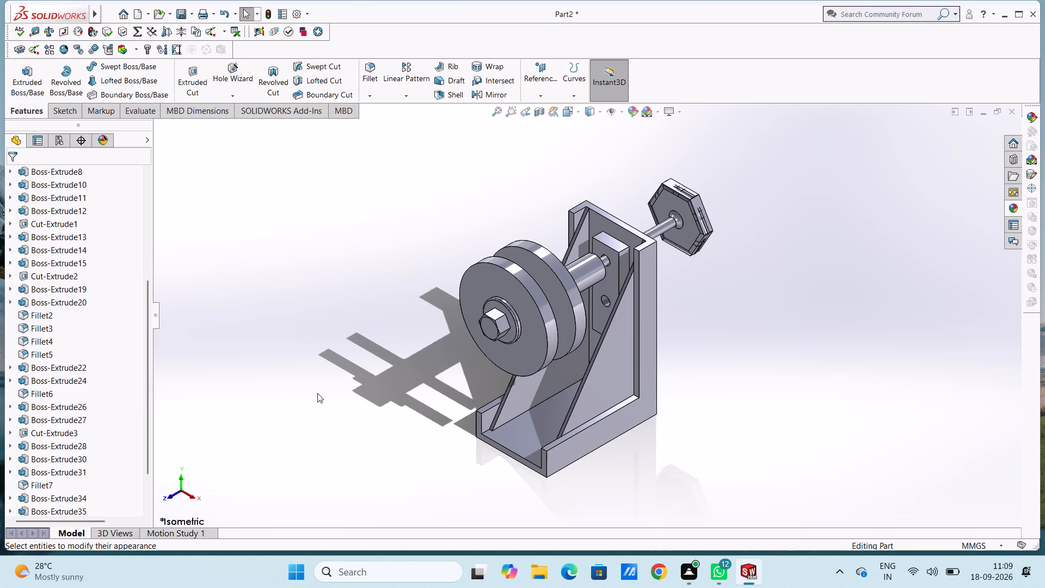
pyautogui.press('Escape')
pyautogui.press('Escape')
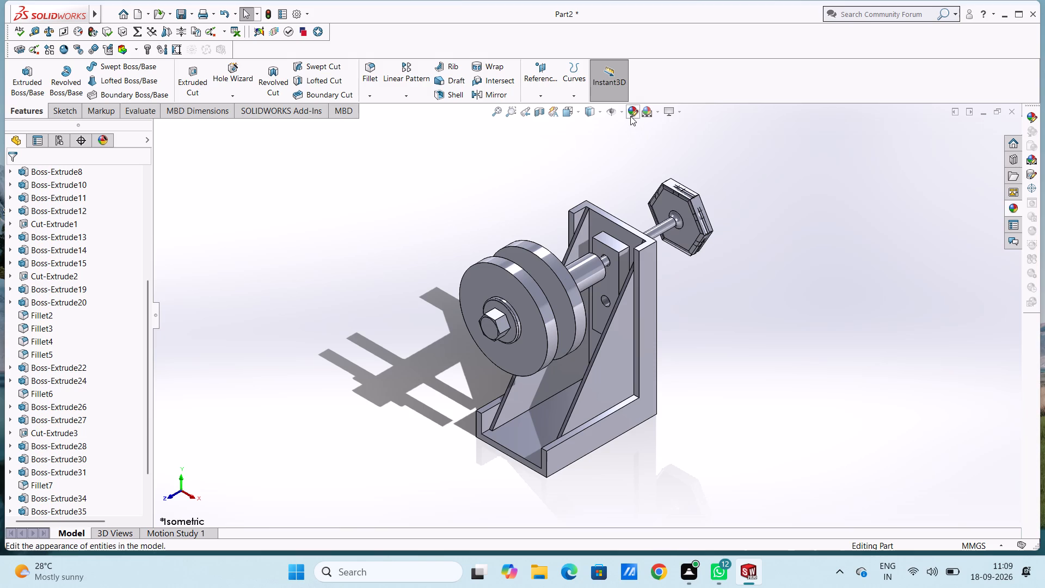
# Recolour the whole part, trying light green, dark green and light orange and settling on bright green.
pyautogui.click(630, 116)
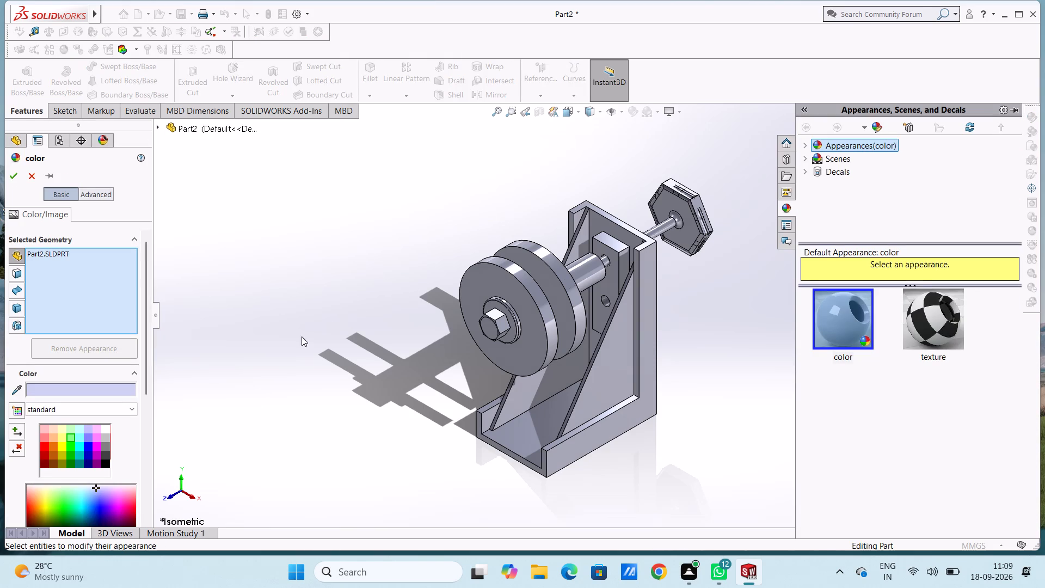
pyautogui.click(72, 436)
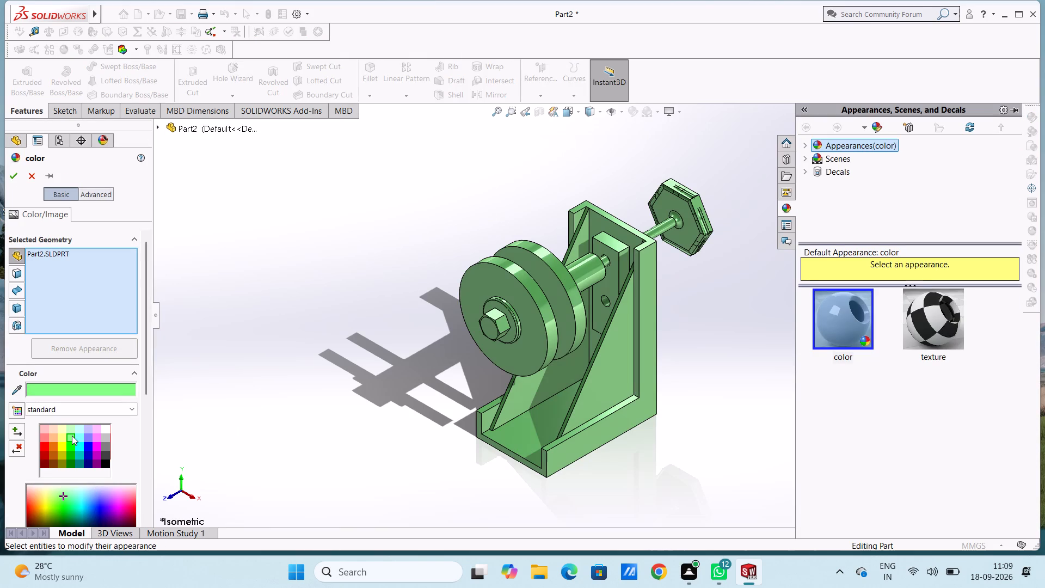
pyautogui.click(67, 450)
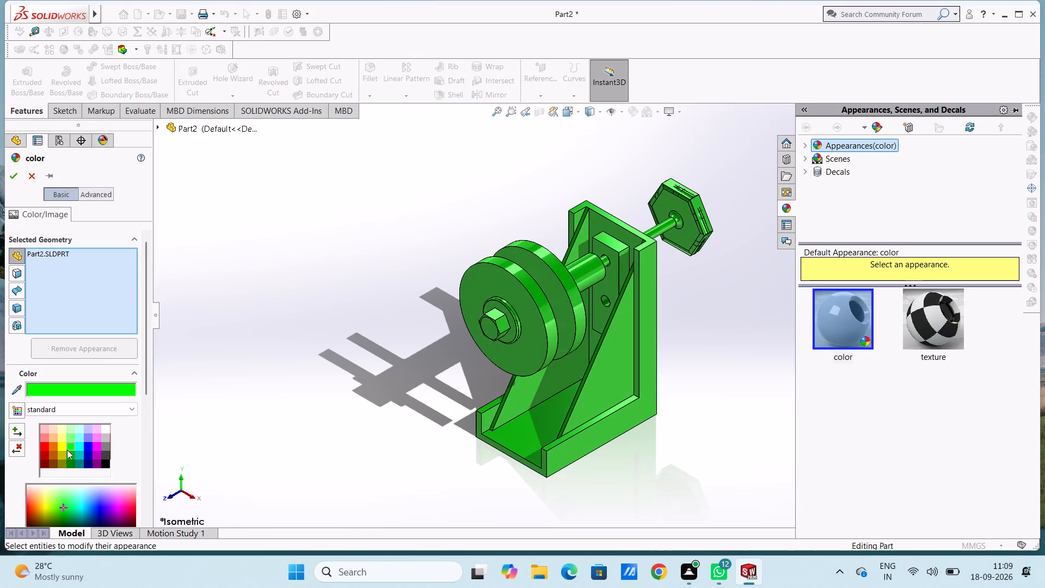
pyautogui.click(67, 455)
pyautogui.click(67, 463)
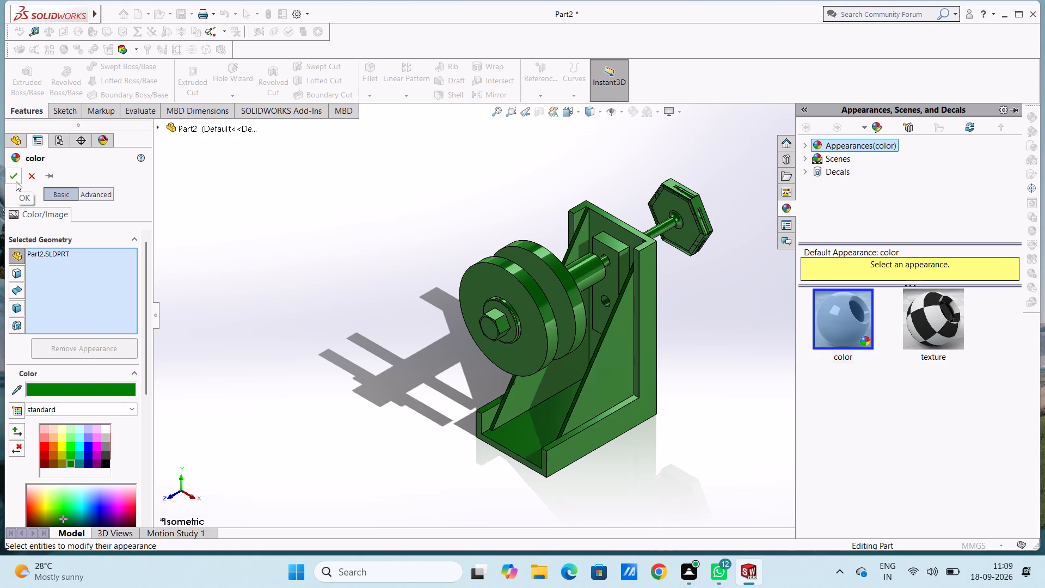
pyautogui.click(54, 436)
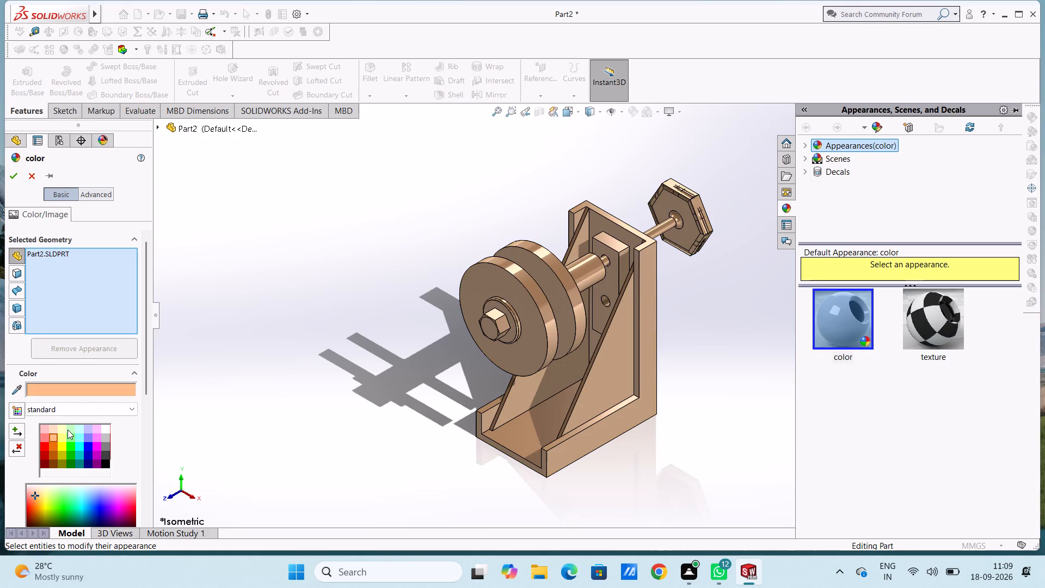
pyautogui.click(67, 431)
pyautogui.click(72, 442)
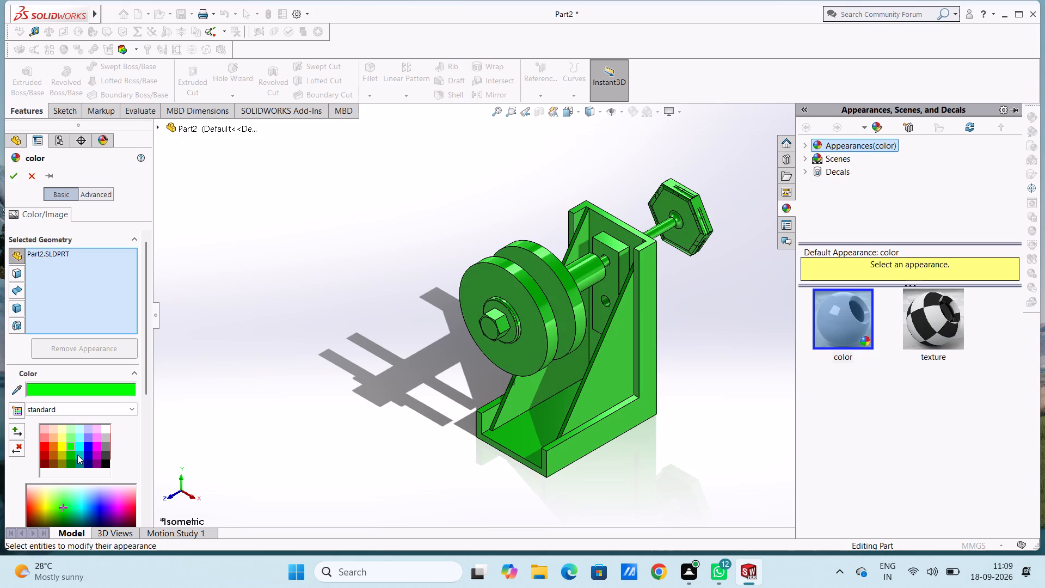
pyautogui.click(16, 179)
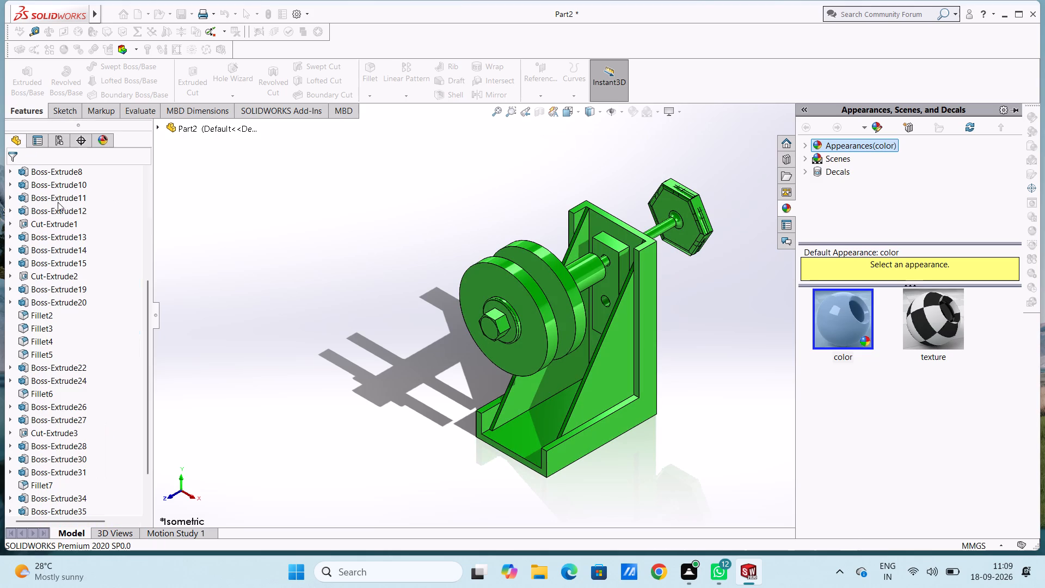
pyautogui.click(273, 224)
# Apply the chromium plate metal appearance to the thin shaft running through the bracket to the hexagonal plate.
pyautogui.scroll(-4, 763, 229)
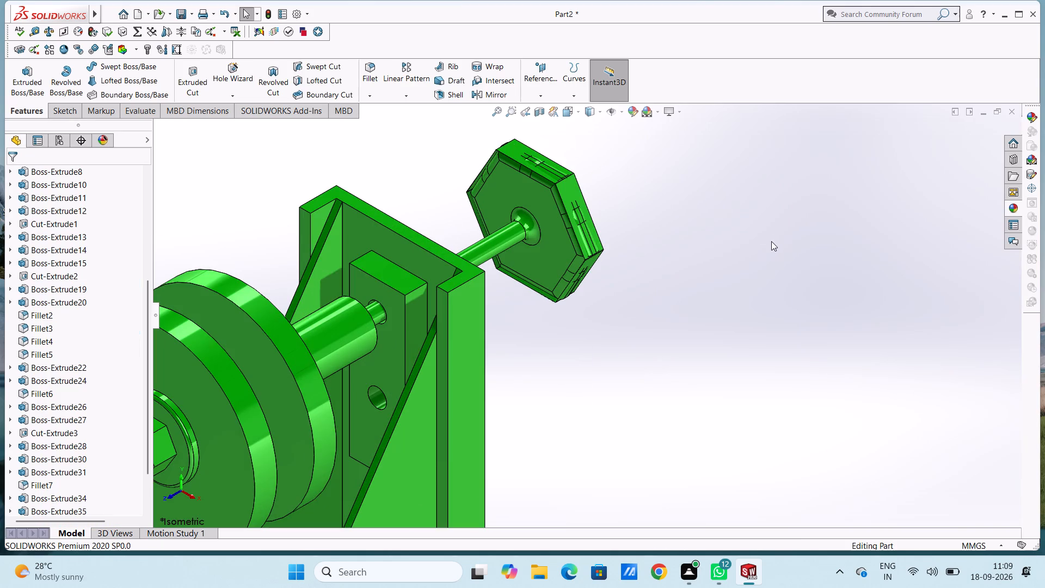
pyautogui.scroll(2, 388, 323)
pyautogui.scroll(-7, 460, 311)
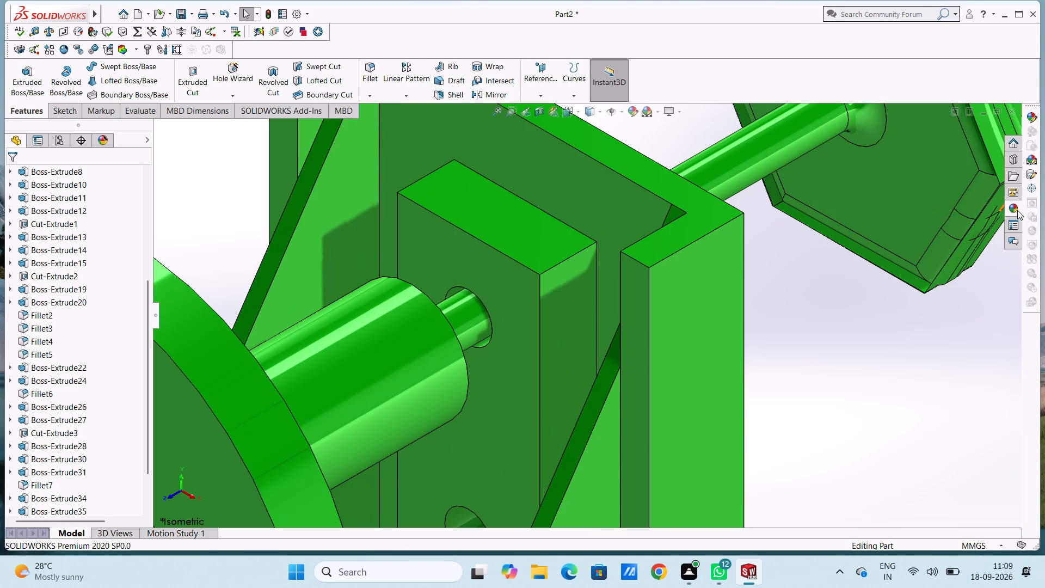
pyautogui.click(1018, 210)
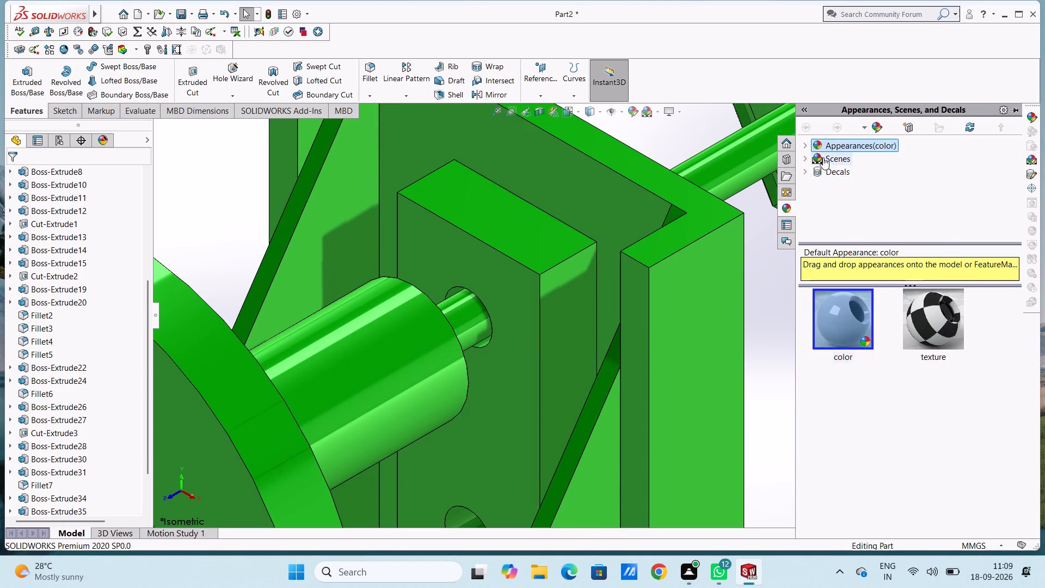
pyautogui.click(810, 144)
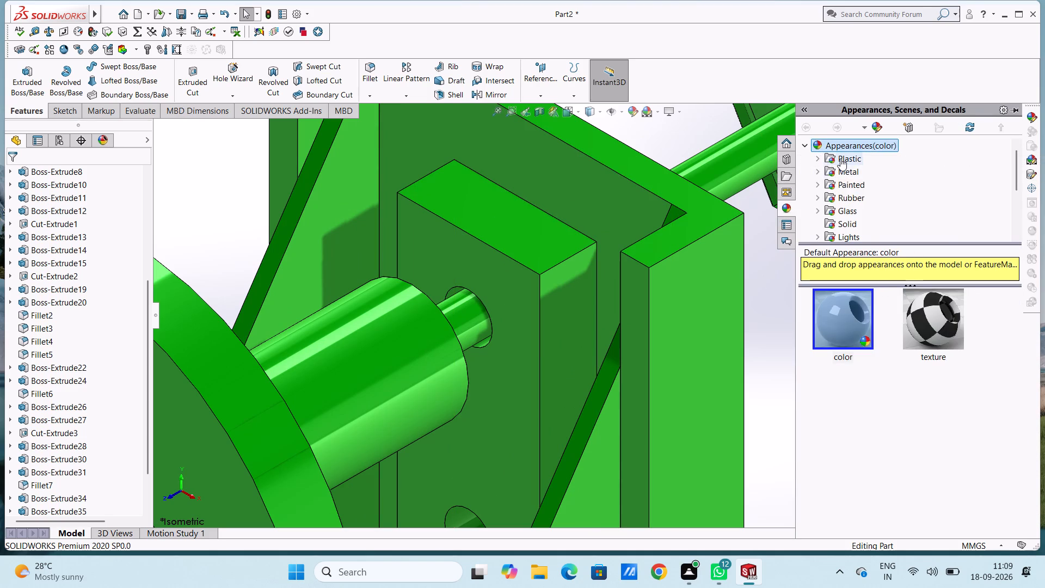
pyautogui.click(845, 169)
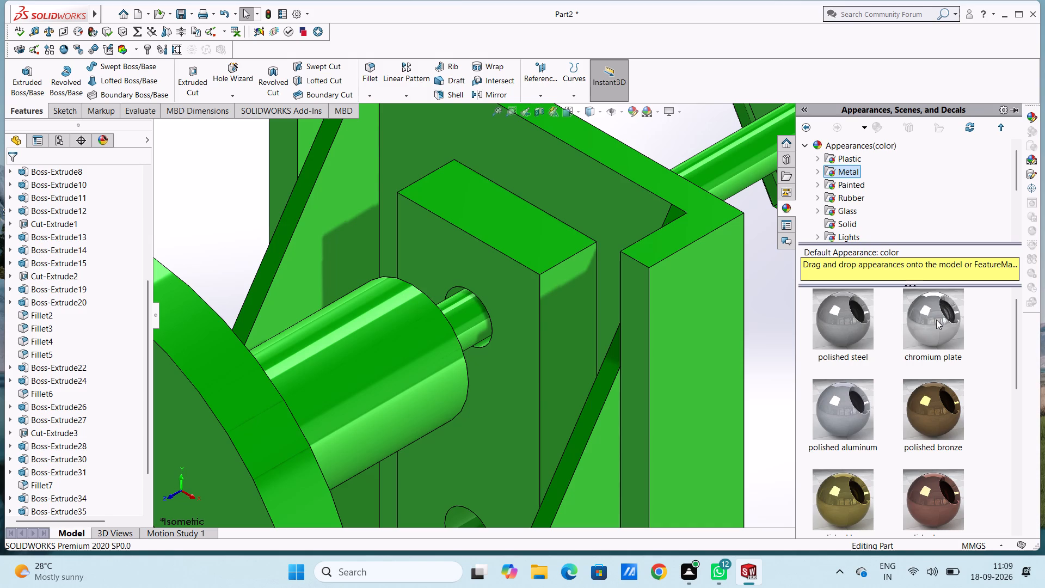
pyautogui.moveTo(936, 318); pyautogui.dragTo(466, 307)
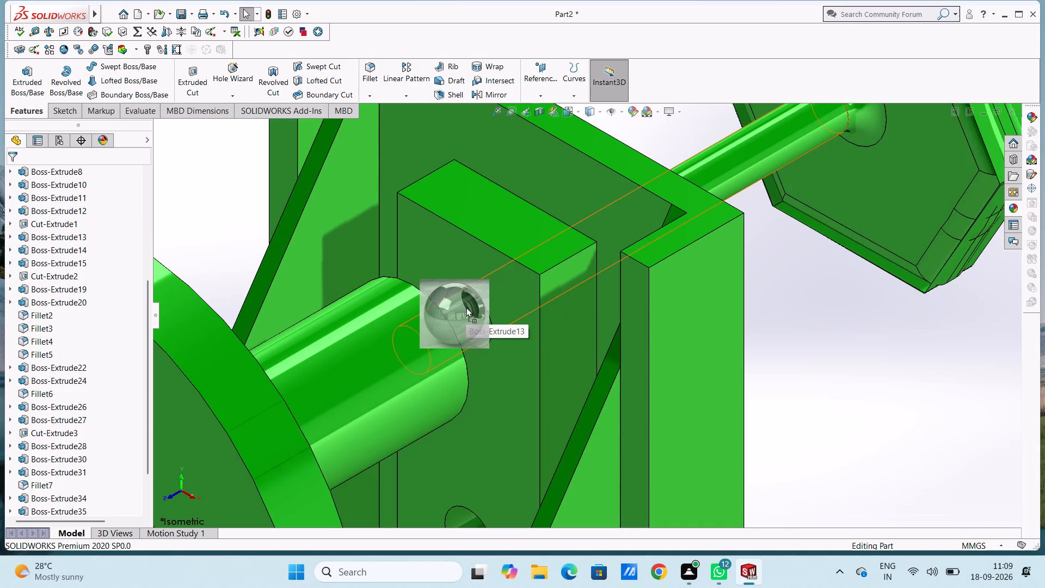
pyautogui.moveTo(466, 307); pyautogui.dragTo(497, 303)
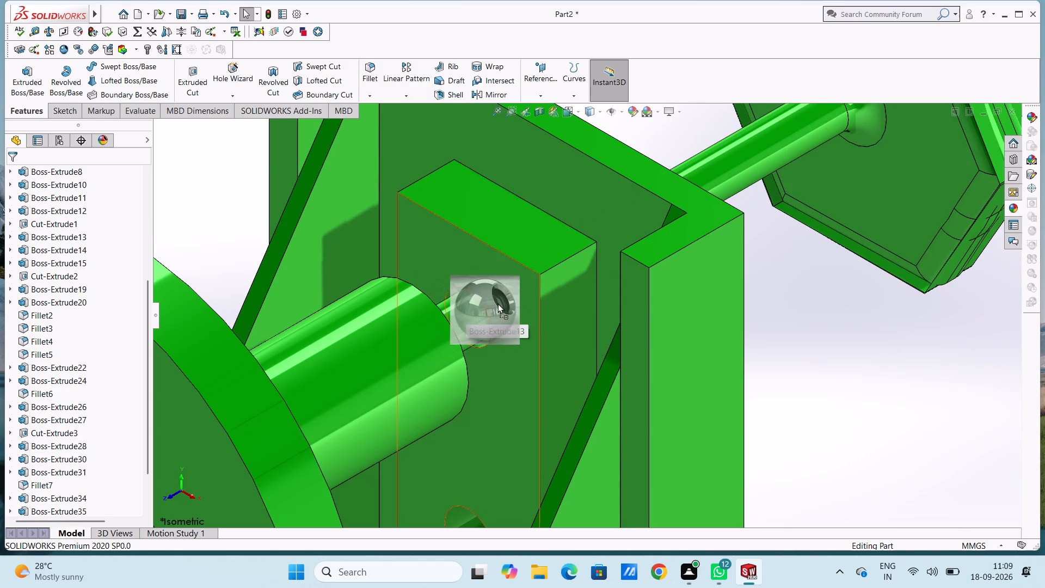
pyautogui.moveTo(497, 303); pyautogui.dragTo(478, 299)
pyautogui.click(477, 299)
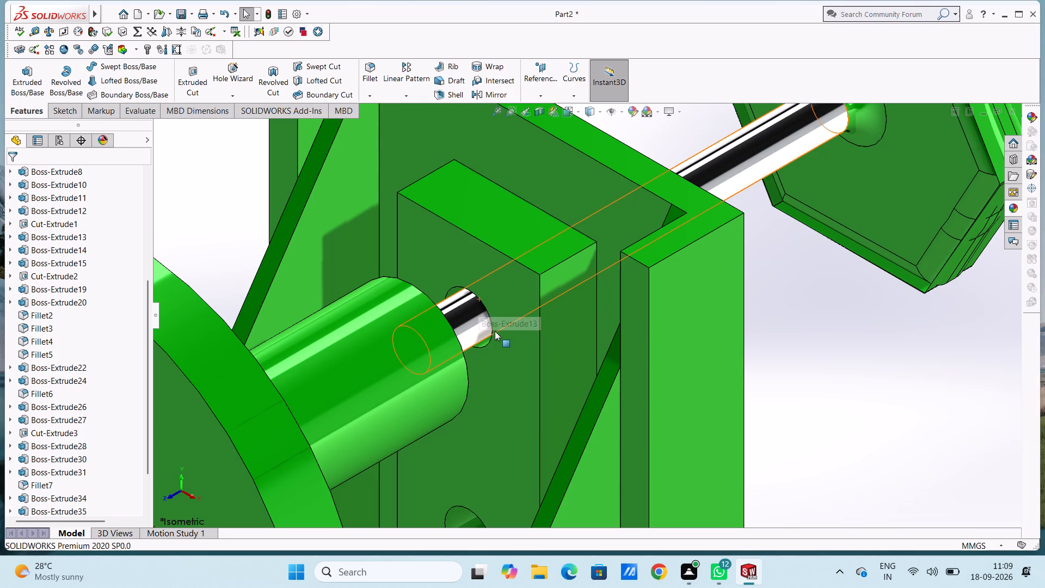
# Apply the polished steel metal appearance to the whole part, after trying the thin shaft and its mounting block as targets.
pyautogui.scroll(9, 496, 333)
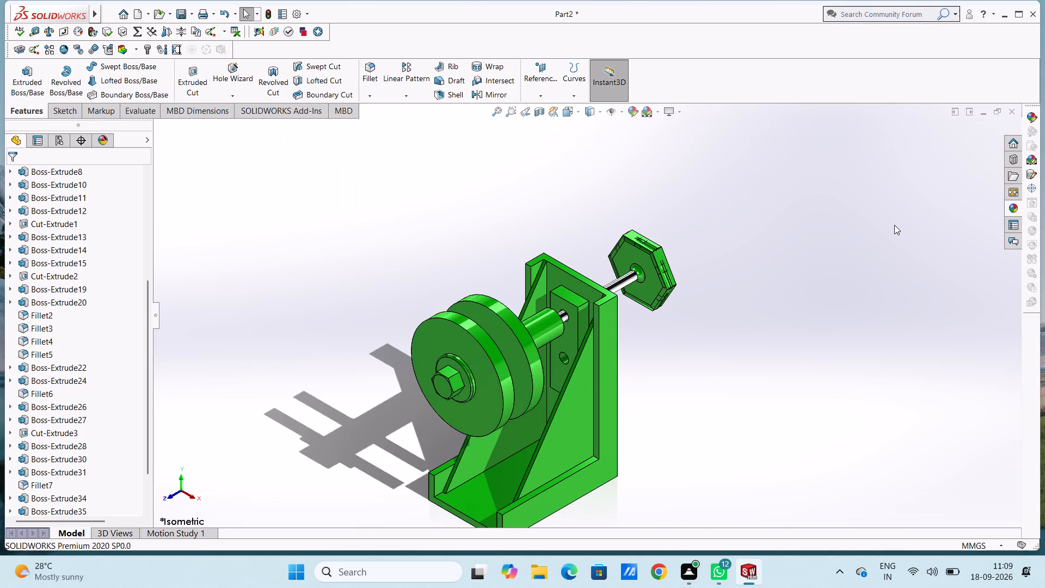
pyautogui.click(1014, 206)
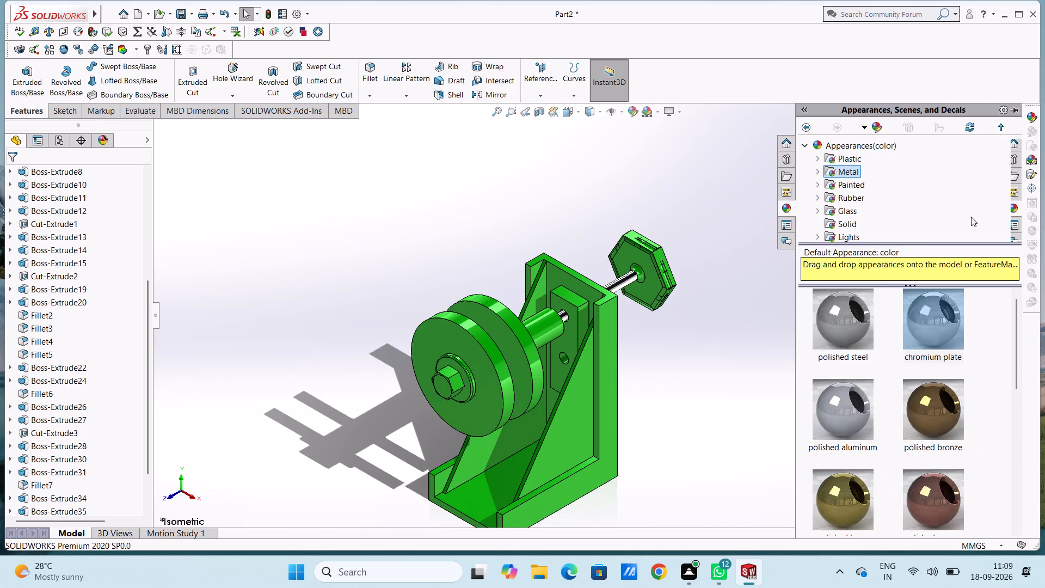
pyautogui.scroll(-3, 570, 349)
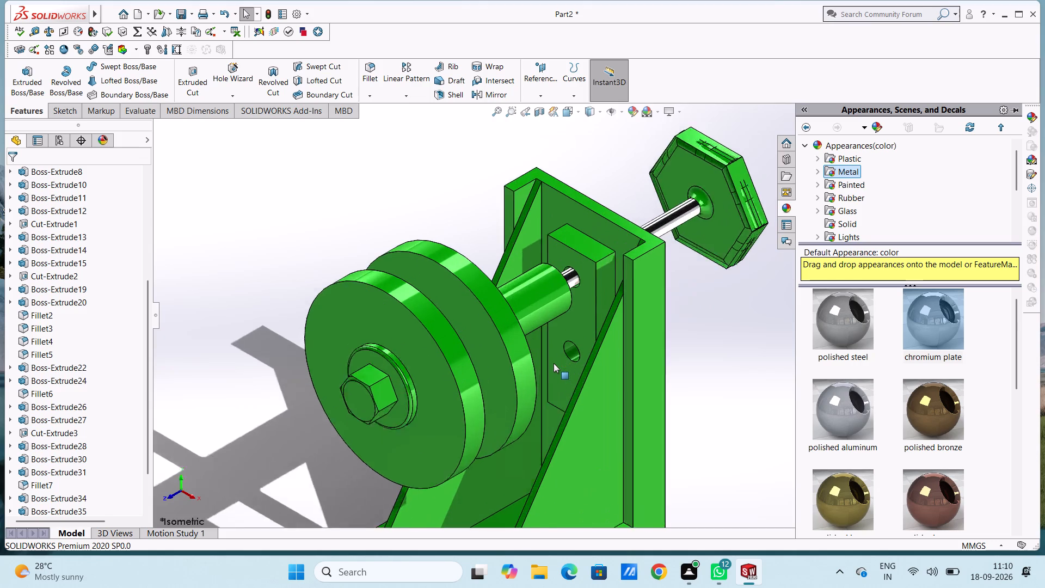
pyautogui.scroll(-2, 554, 363)
pyautogui.scroll(-5, 581, 192)
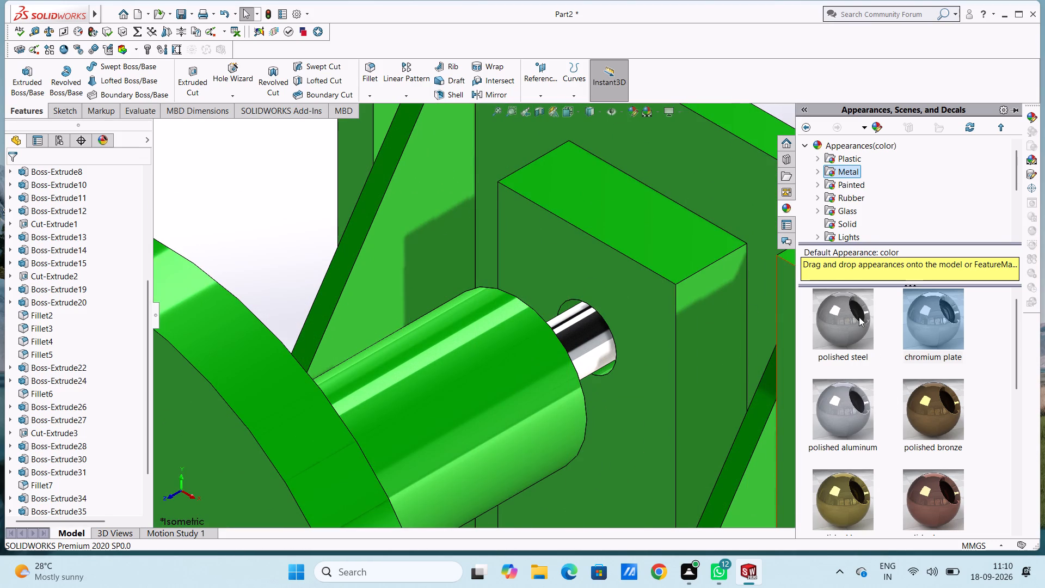
pyautogui.moveTo(859, 316); pyautogui.dragTo(608, 324)
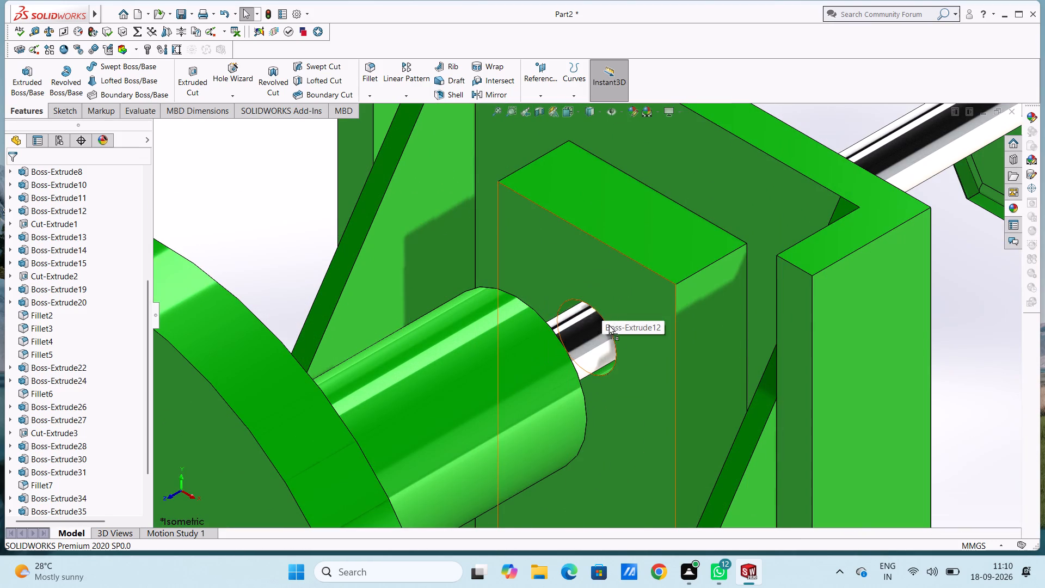
pyautogui.moveTo(608, 324); pyautogui.dragTo(614, 349)
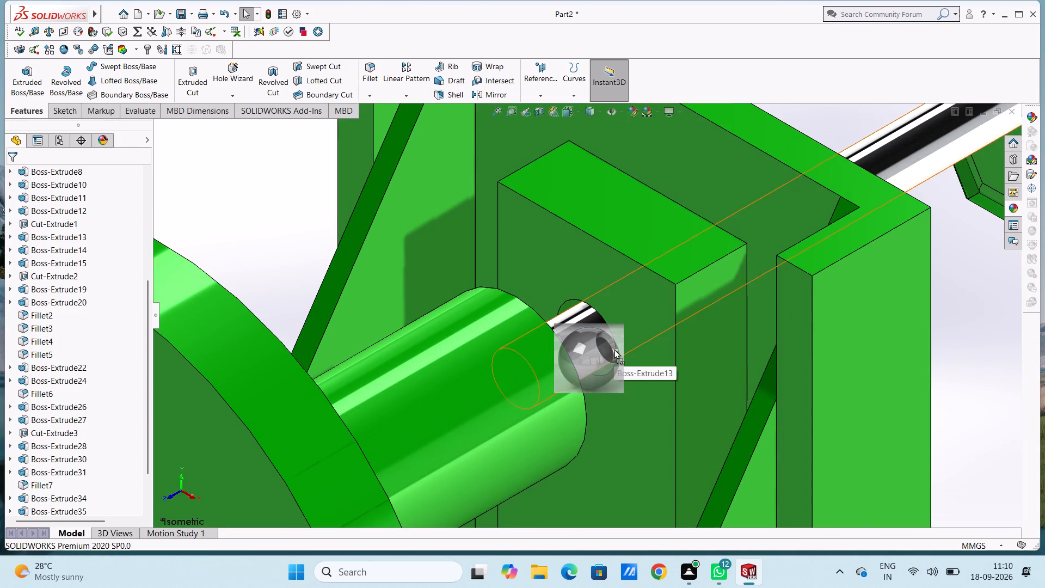
pyautogui.moveTo(614, 349); pyautogui.dragTo(614, 311)
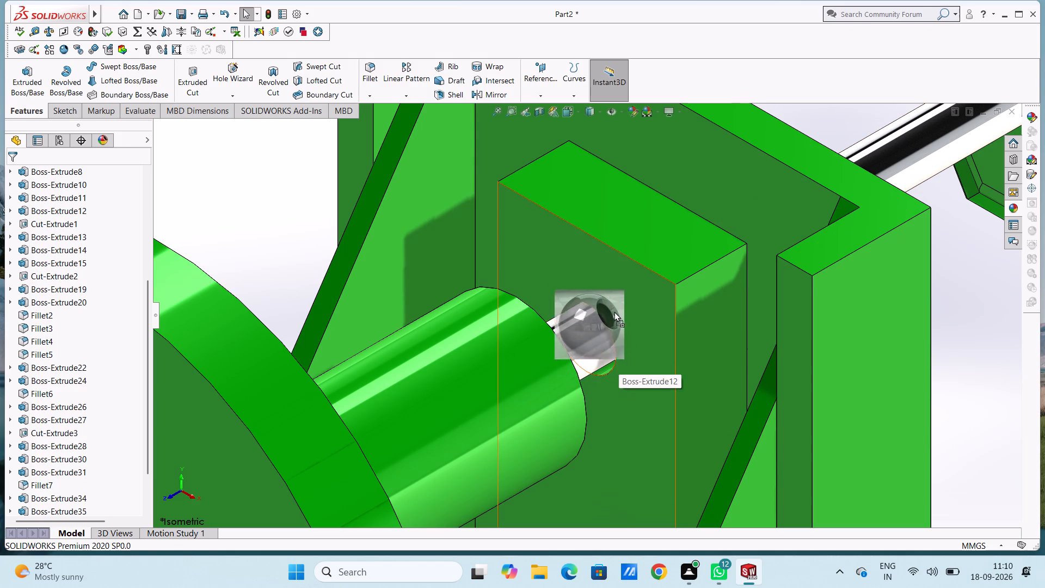
pyautogui.moveTo(614, 311); pyautogui.dragTo(610, 350)
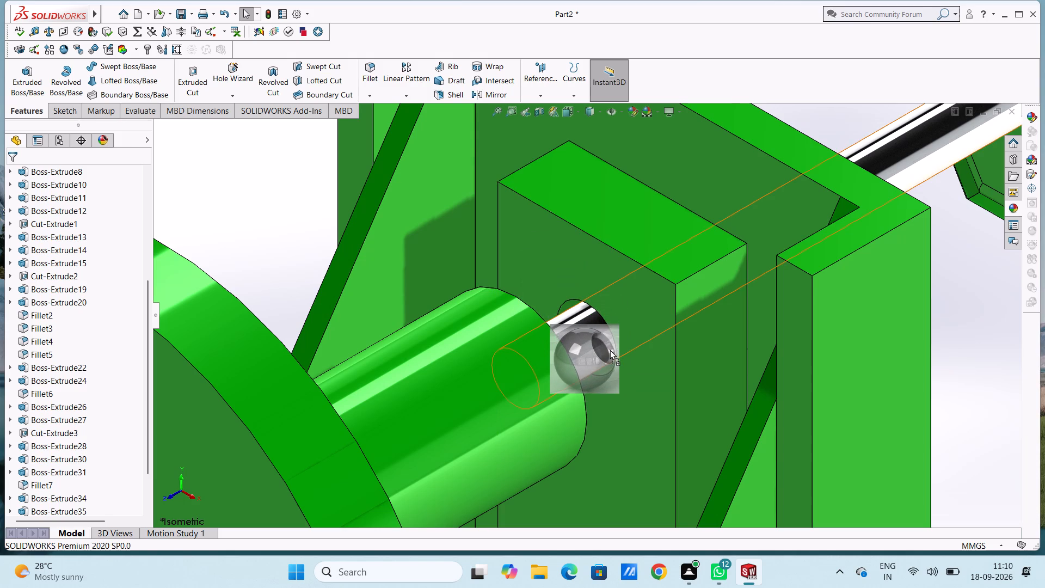
pyautogui.moveTo(610, 350); pyautogui.dragTo(618, 347)
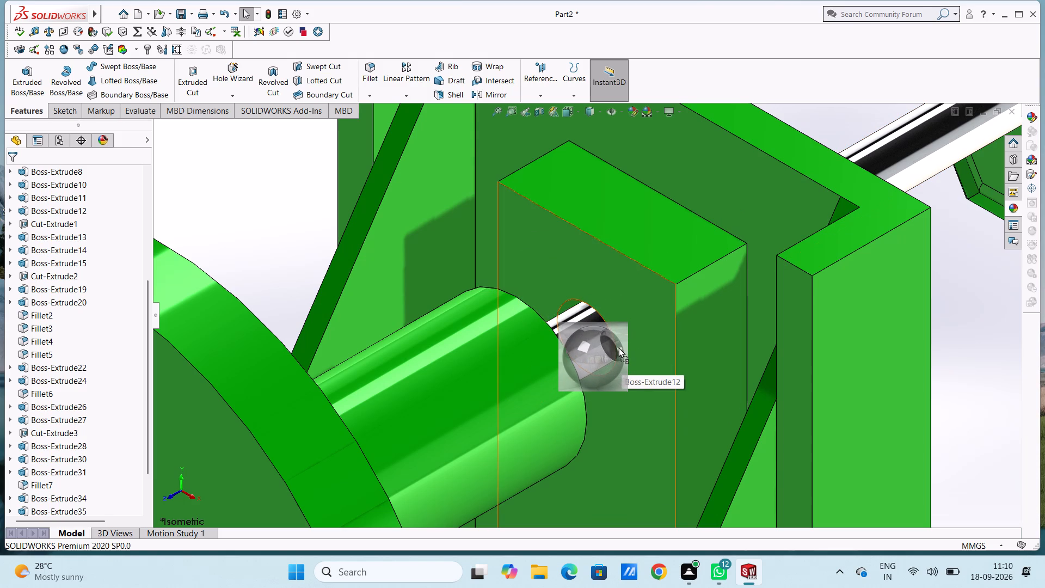
pyautogui.moveTo(618, 347); pyautogui.dragTo(618, 337)
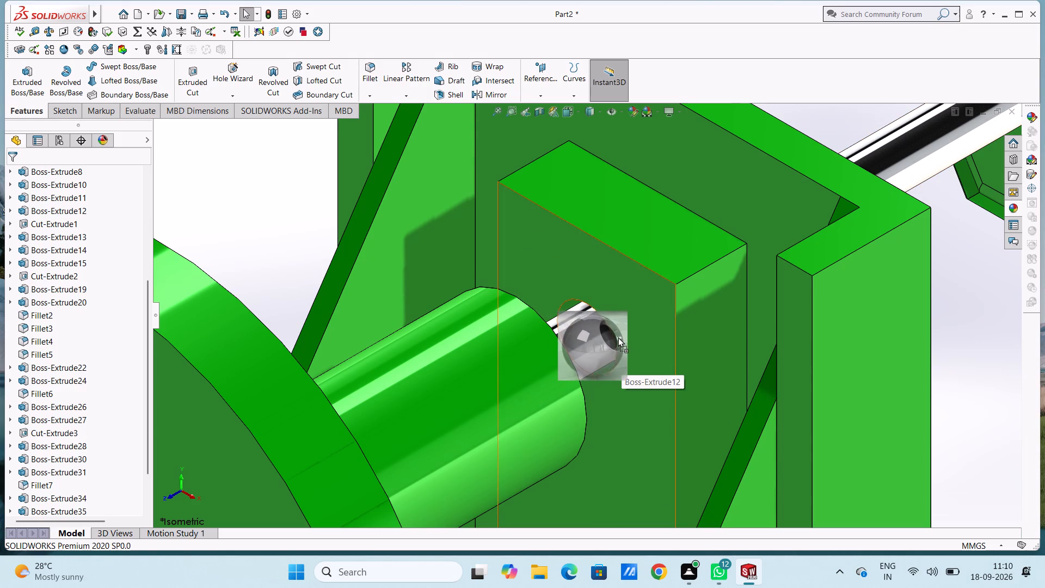
pyautogui.moveTo(618, 337); pyautogui.dragTo(629, 379)
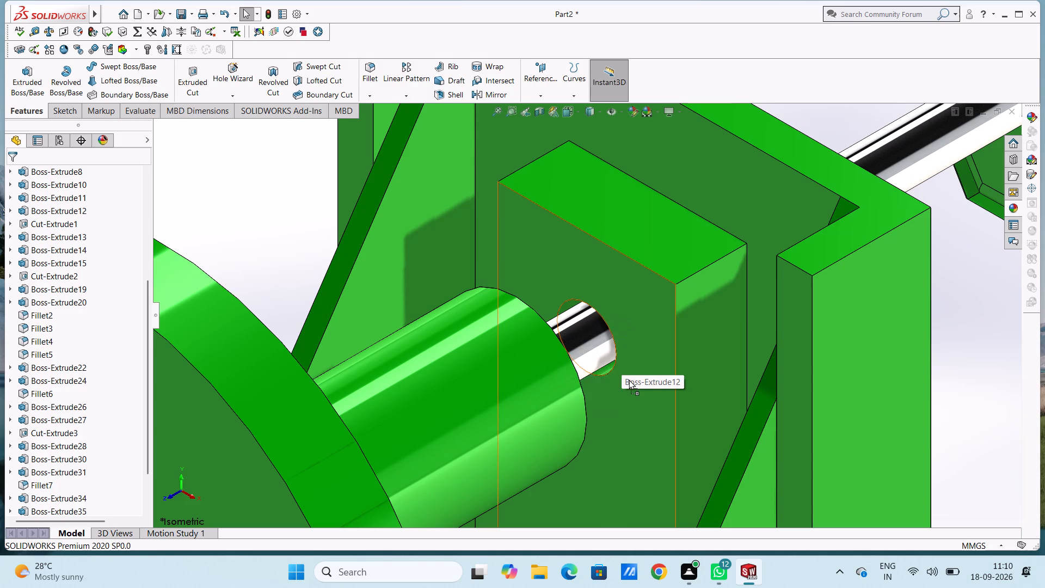
pyautogui.moveTo(629, 379); pyautogui.dragTo(613, 268)
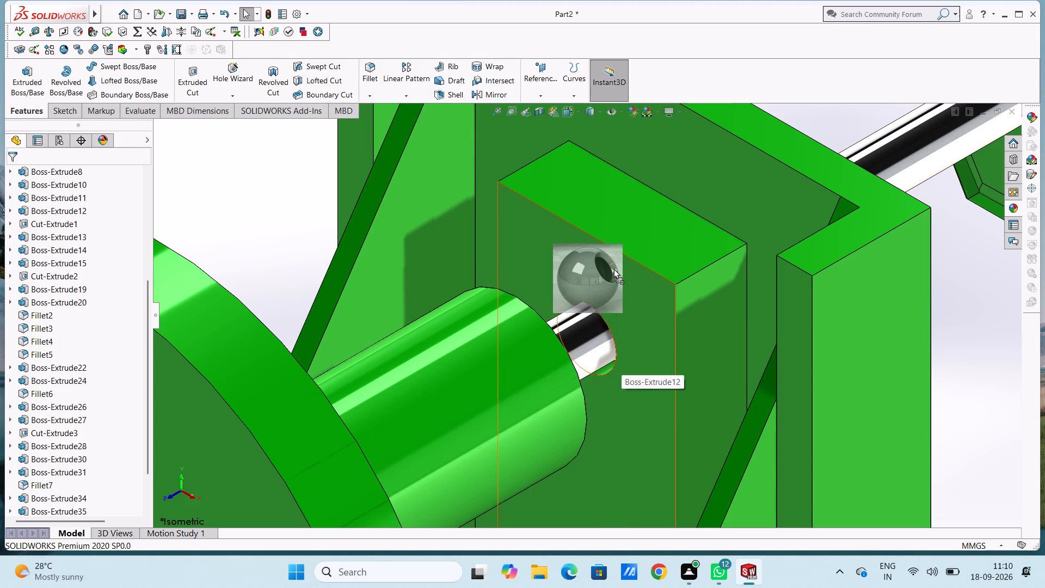
pyautogui.moveTo(613, 268); pyautogui.dragTo(630, 336)
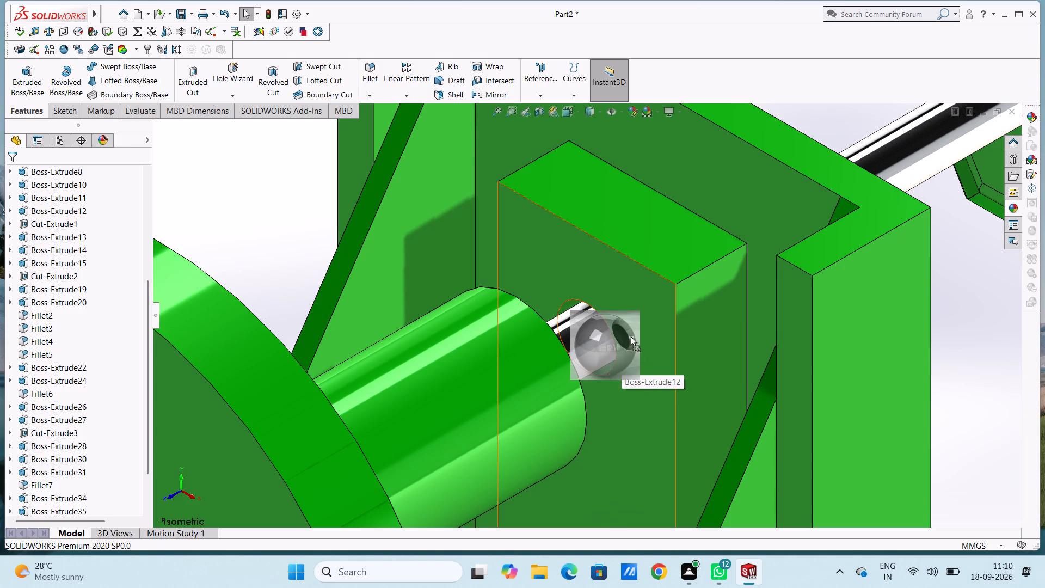
pyautogui.moveTo(630, 336); pyautogui.dragTo(1003, 355)
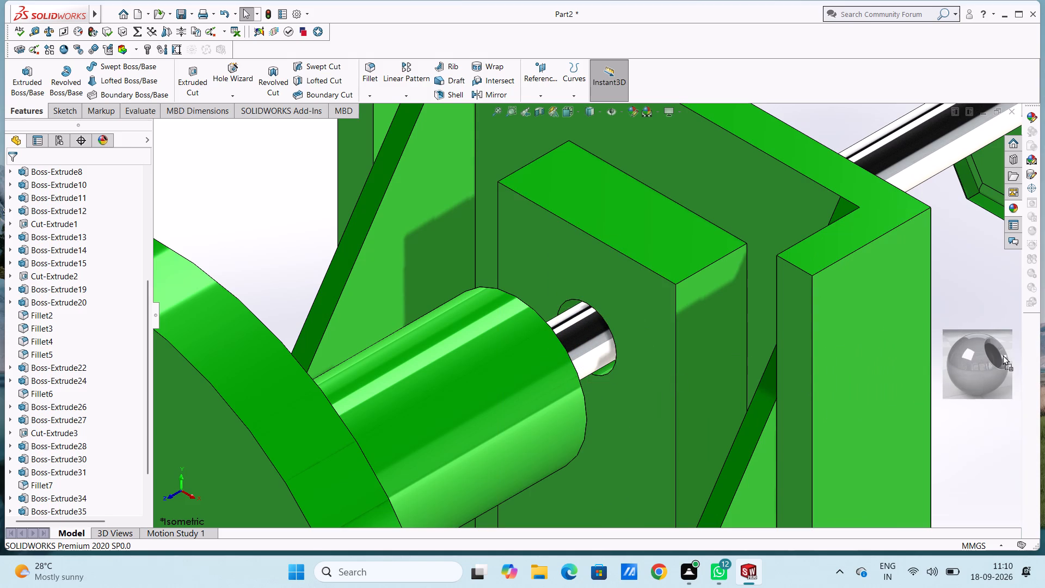
pyautogui.moveTo(1003, 355); pyautogui.dragTo(1001, 355)
pyautogui.scroll(-5, 598, 286)
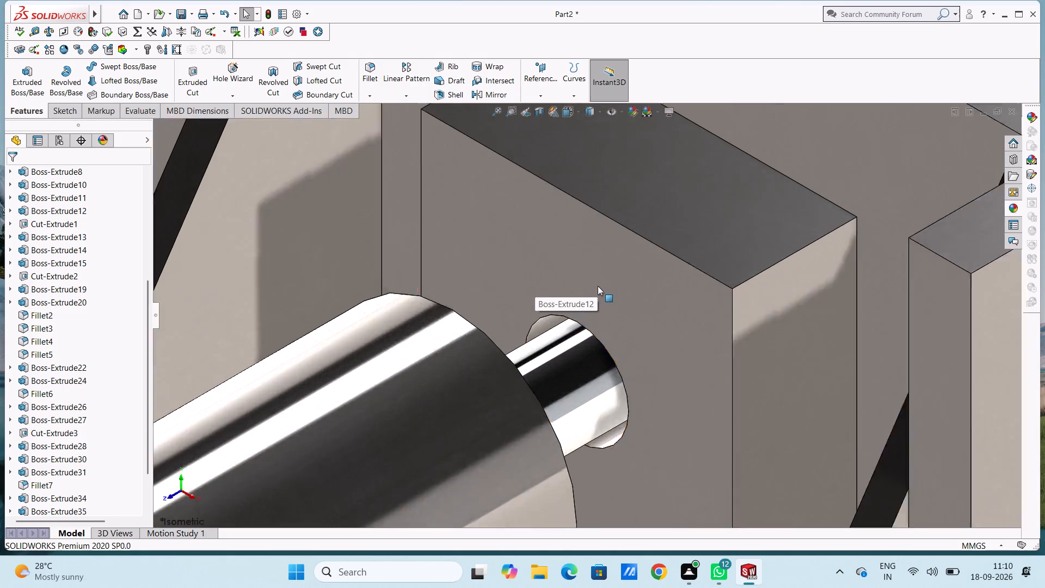
# Apply the chromium plate metal appearance to the inner face of the hole in the mounting block below the shaft.
pyautogui.scroll(17, 598, 286)
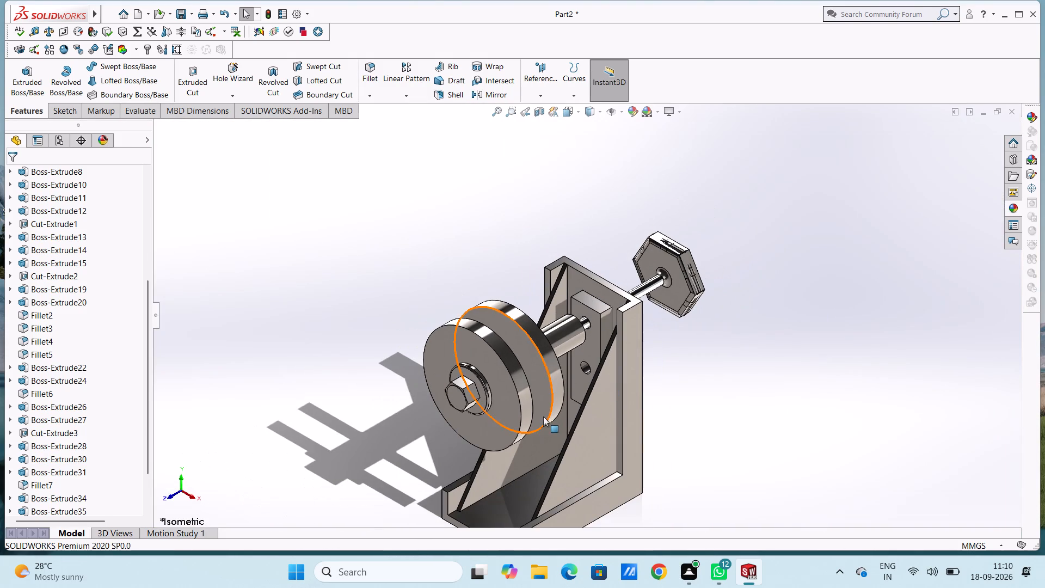
pyautogui.scroll(-2, 594, 359)
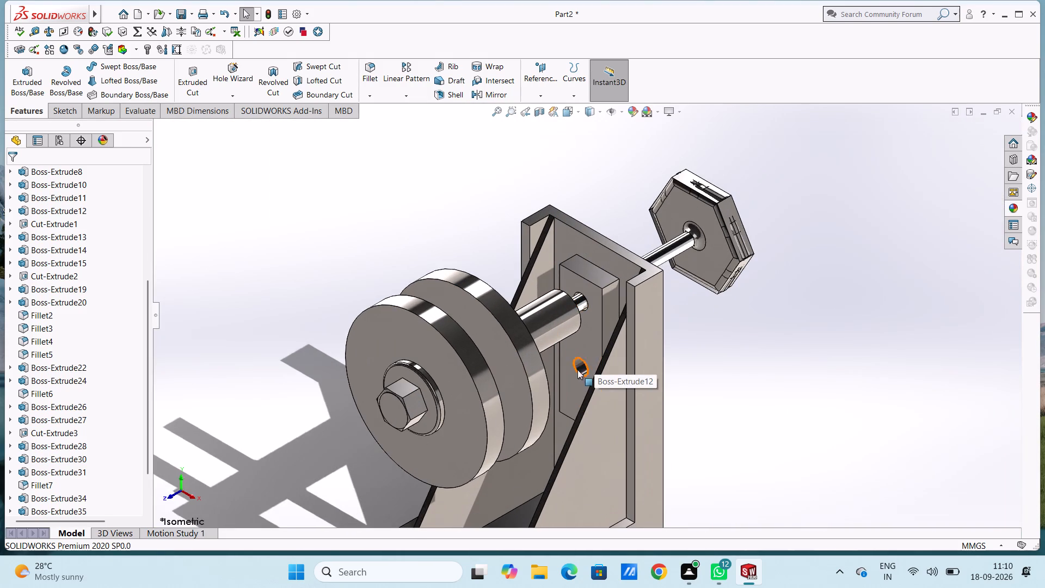
pyautogui.scroll(-8, 574, 375)
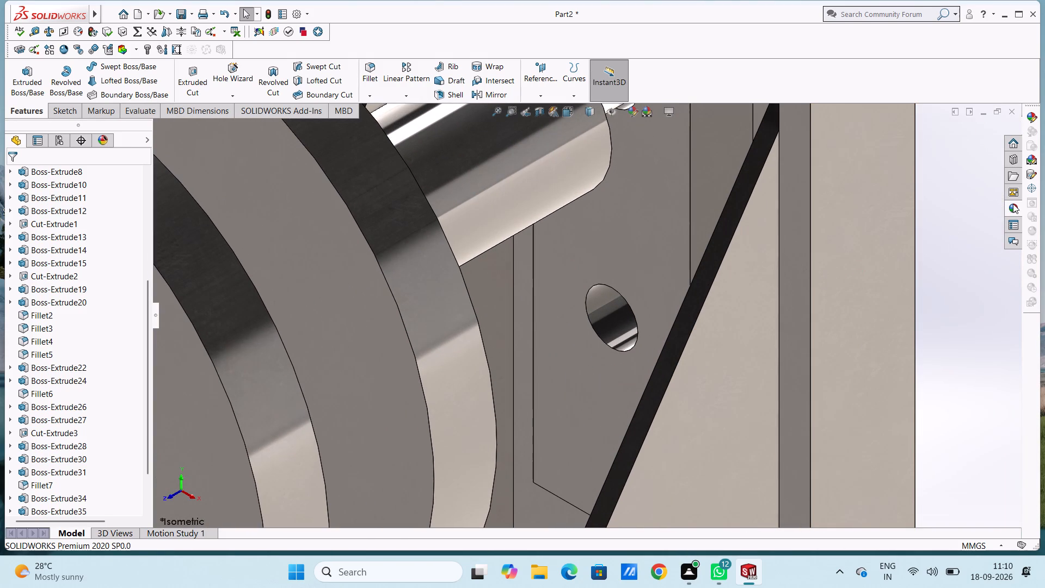
pyautogui.click(1016, 208)
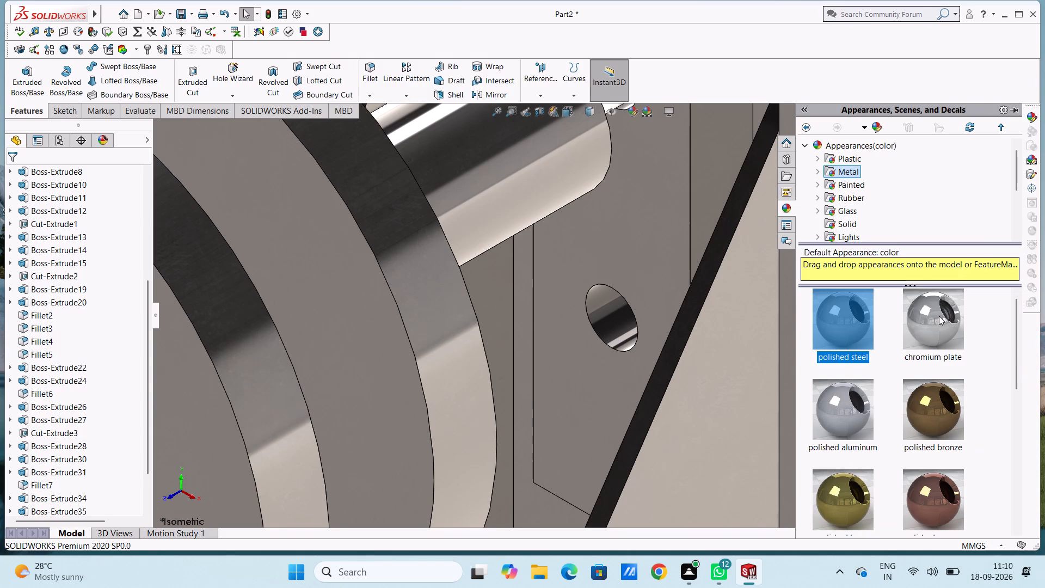
pyautogui.scroll(-4, 633, 302)
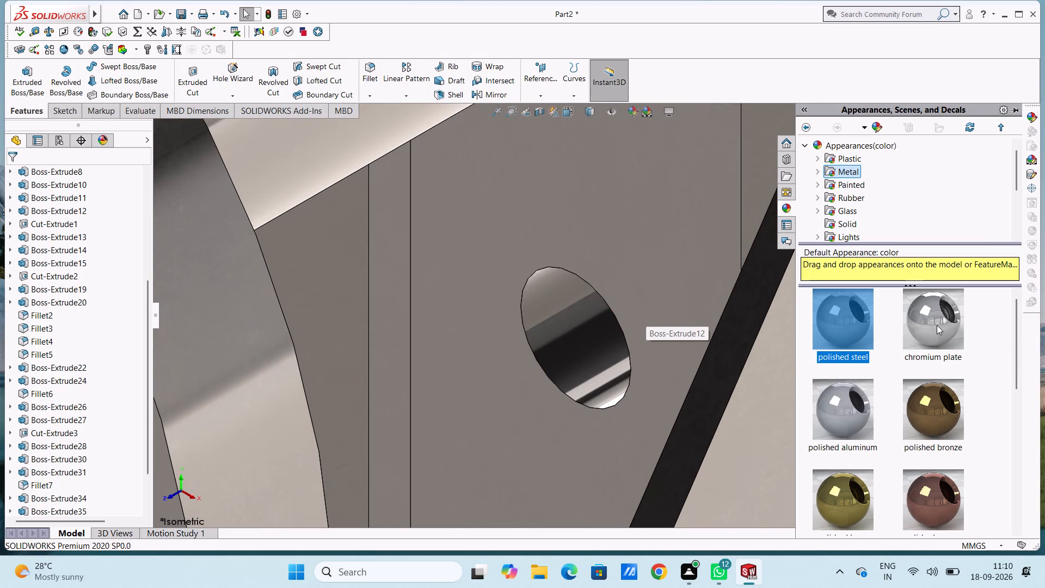
pyautogui.moveTo(937, 324); pyautogui.dragTo(586, 326)
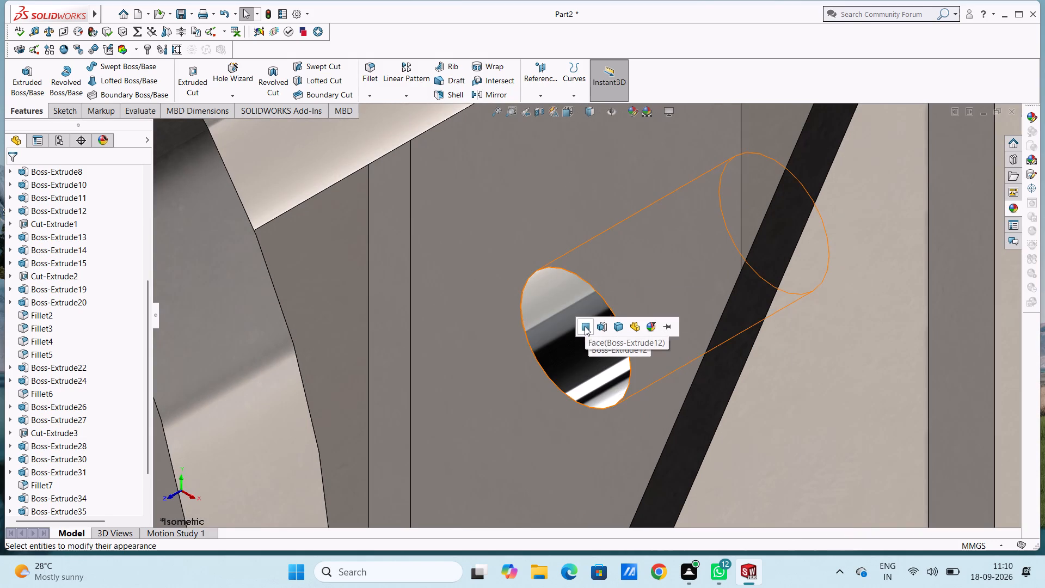
pyautogui.click(585, 326)
pyautogui.scroll(17, 584, 327)
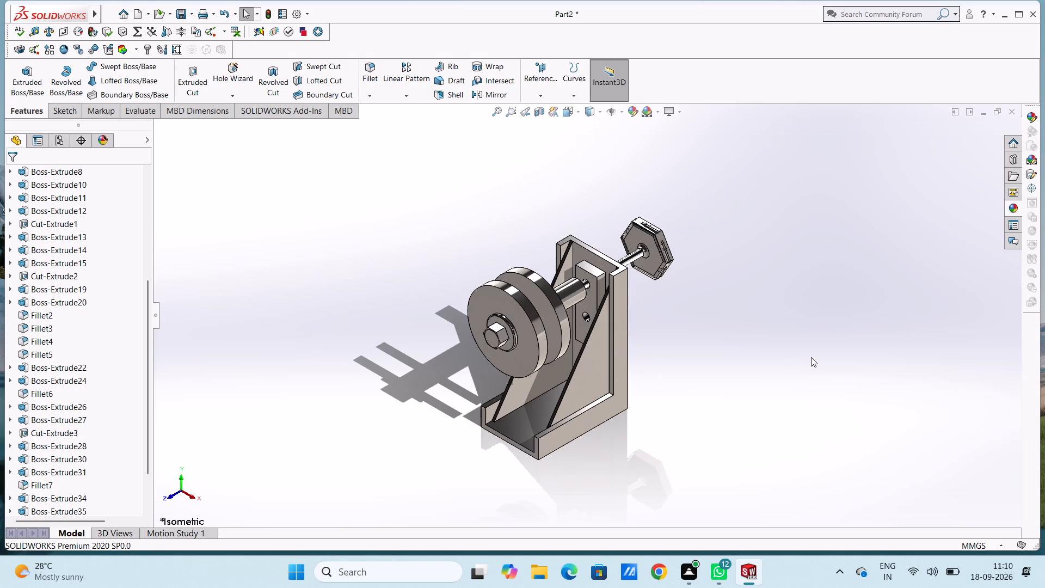
# Save the part in the Documents folder under the name belt pulley support assembly.
pyautogui.hotkey('ctrl', 's')
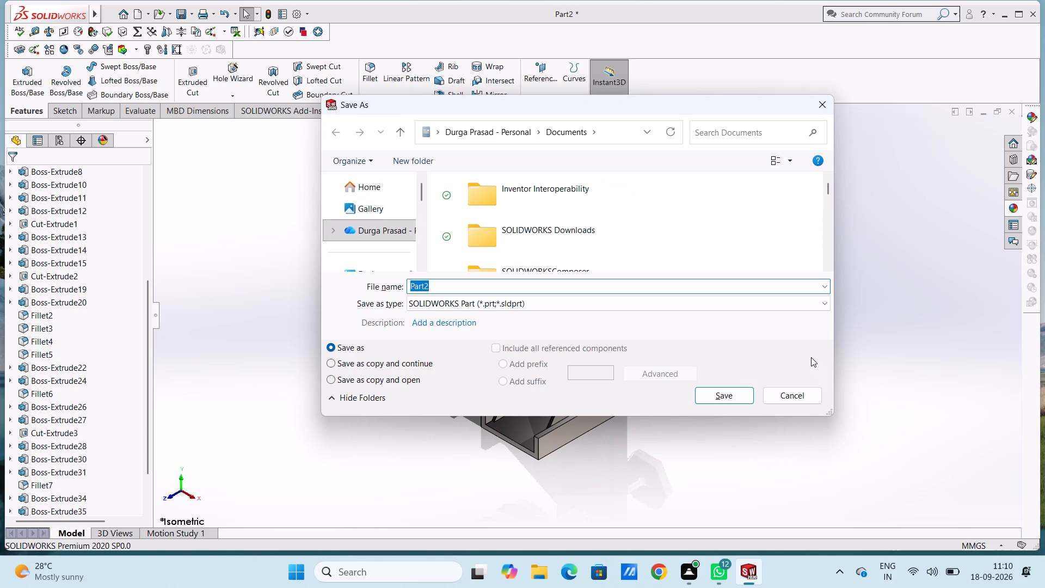
pyautogui.write('belt')
pyautogui.press('space')
pyautogui.press('p')
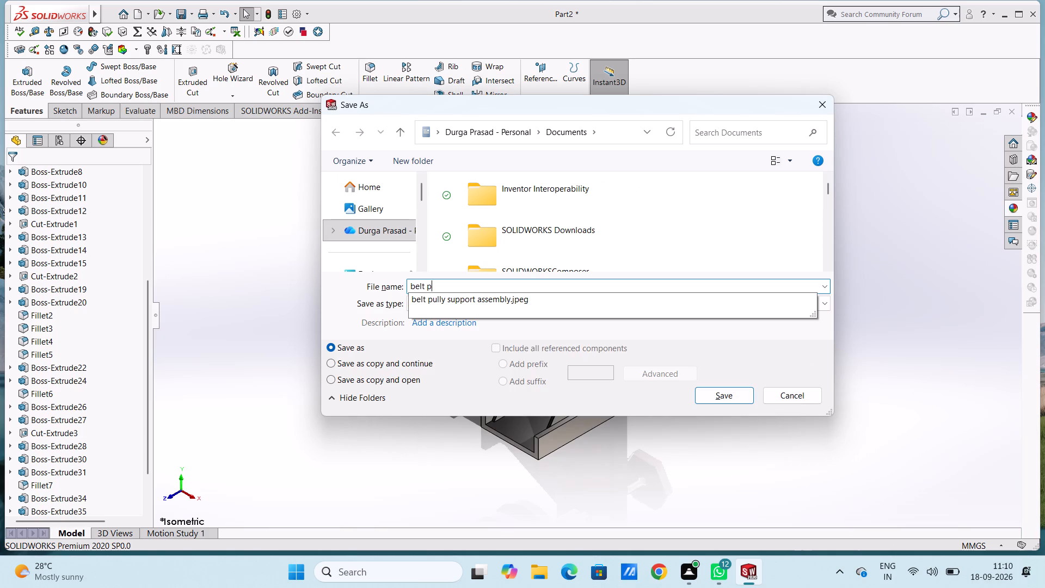
pyautogui.write('ull')
pyautogui.write('ey')
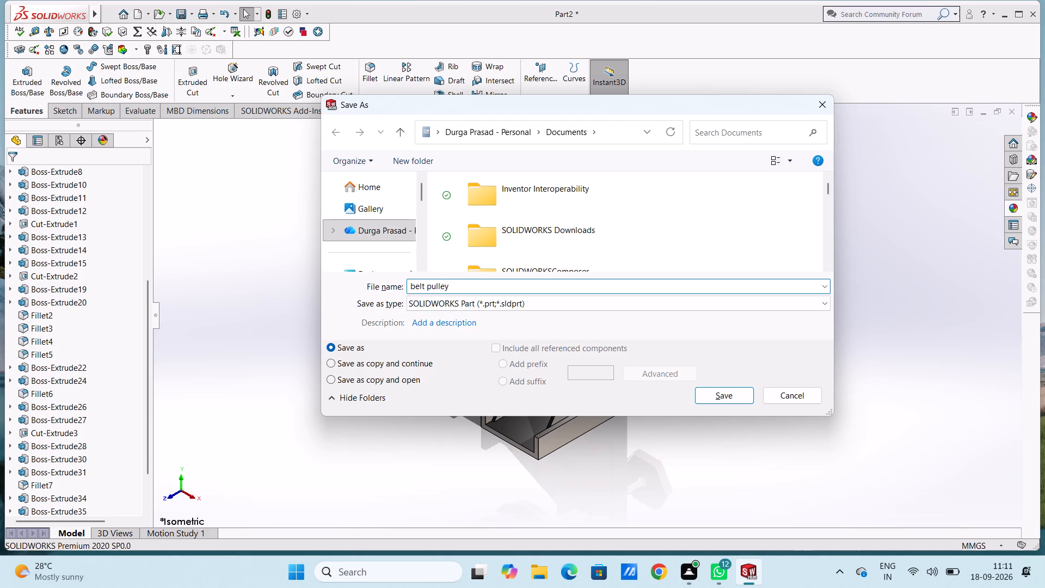
pyautogui.press('space')
pyautogui.write('support')
pyautogui.press('space')
pyautogui.write('assembl')
pyautogui.press('y')
pyautogui.click(733, 391)
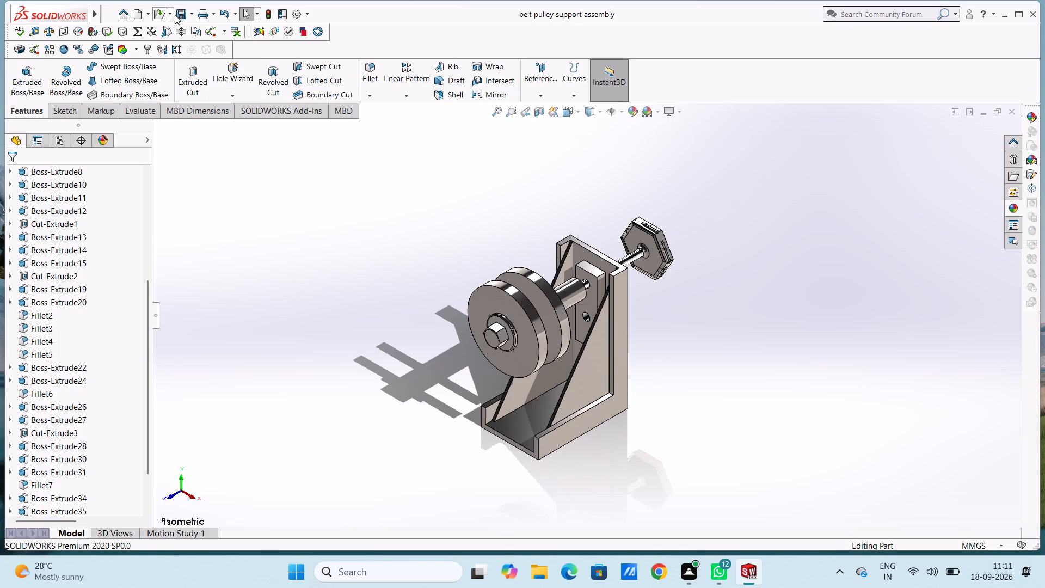
# Save a PDF version of the model as belt pulley support assembly in the Documents folder.
pyautogui.click(190, 10)
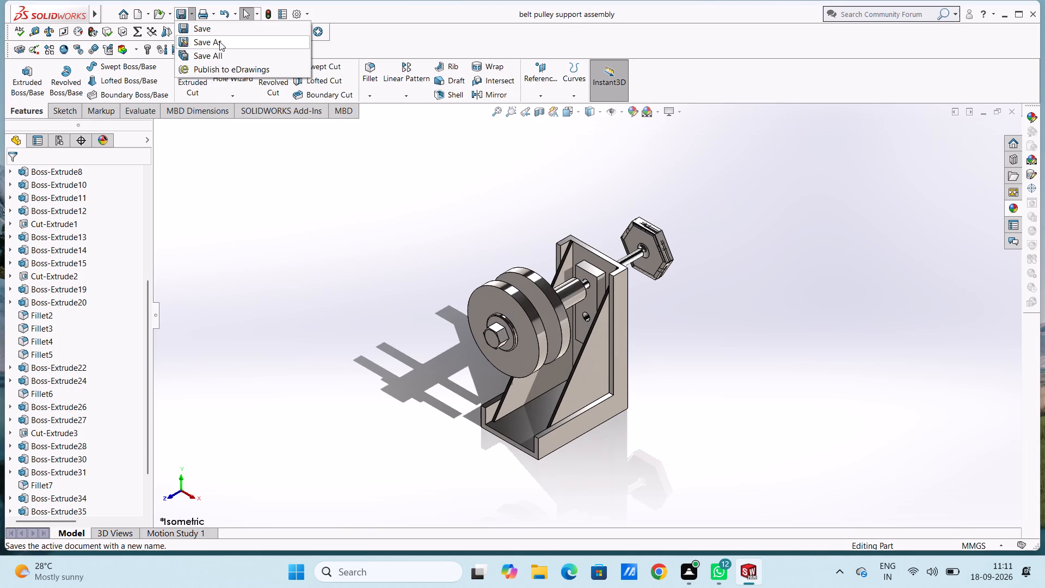
pyautogui.click(219, 41)
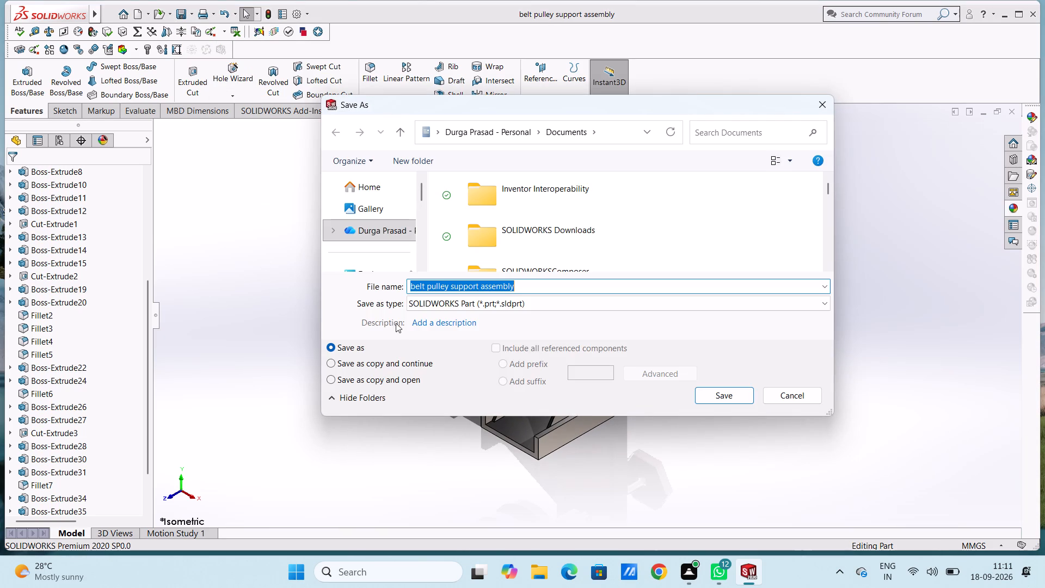
pyautogui.click(506, 303)
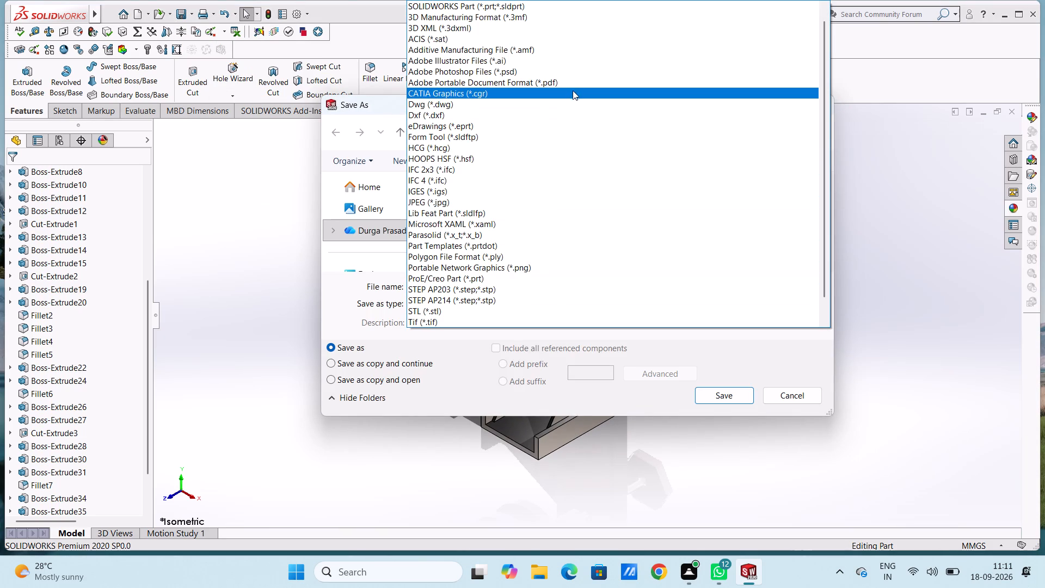
pyautogui.click(573, 86)
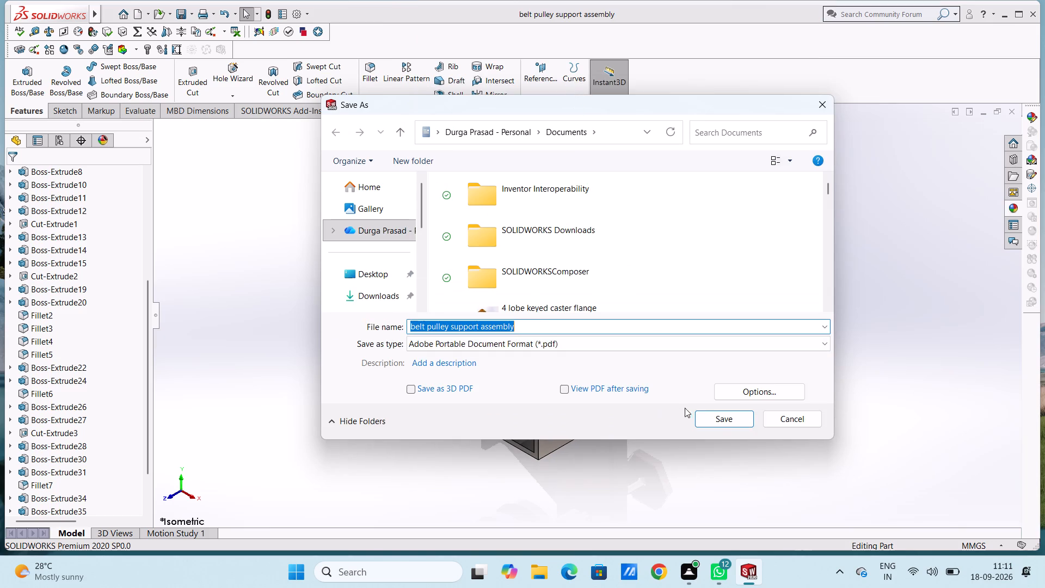
pyautogui.click(724, 424)
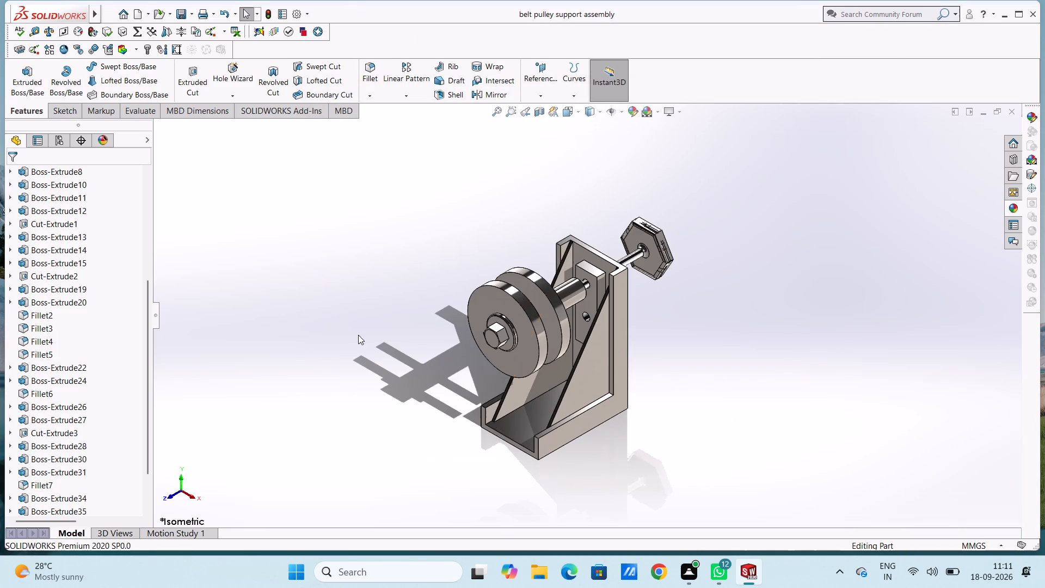